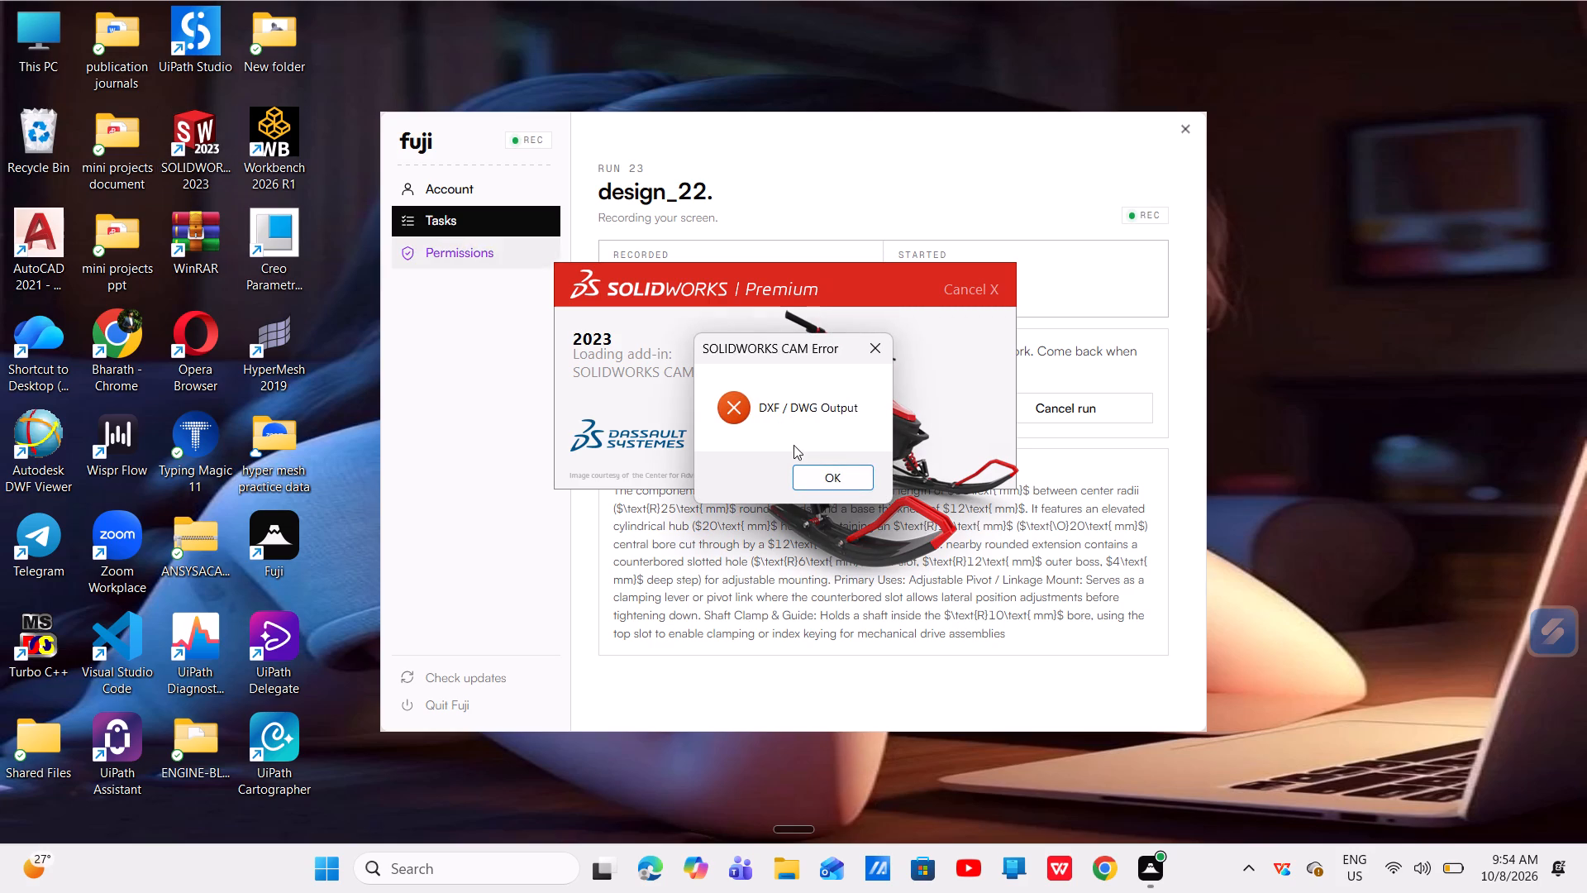
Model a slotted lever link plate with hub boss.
Dismiss the CAM add-in's DXF / DWG output error and create a new part document.
left_click(841, 485)
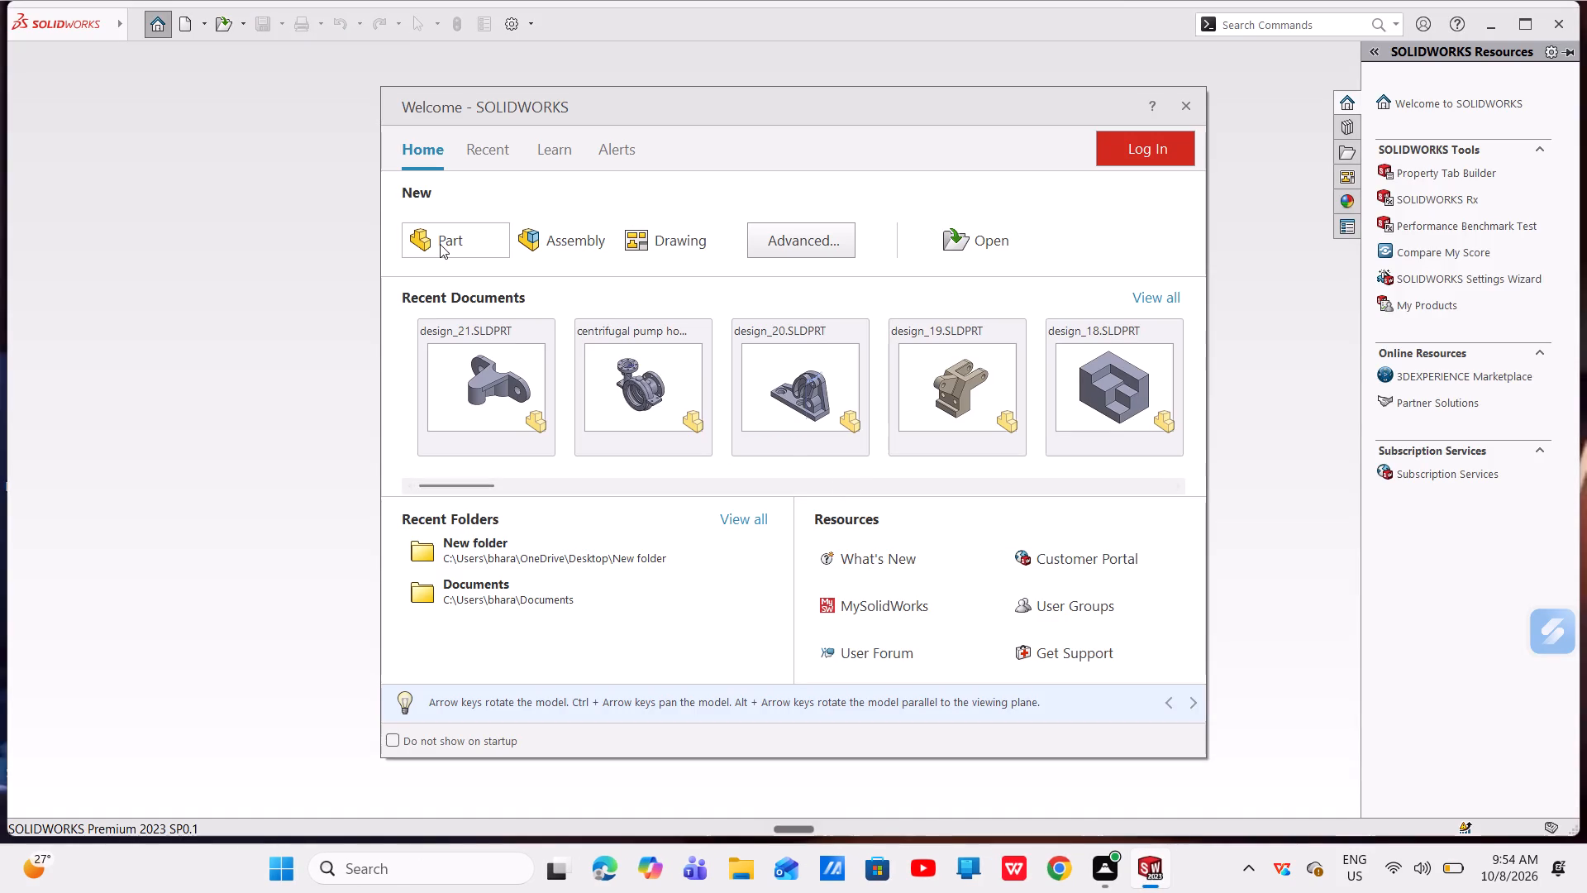
double_click(440, 244)
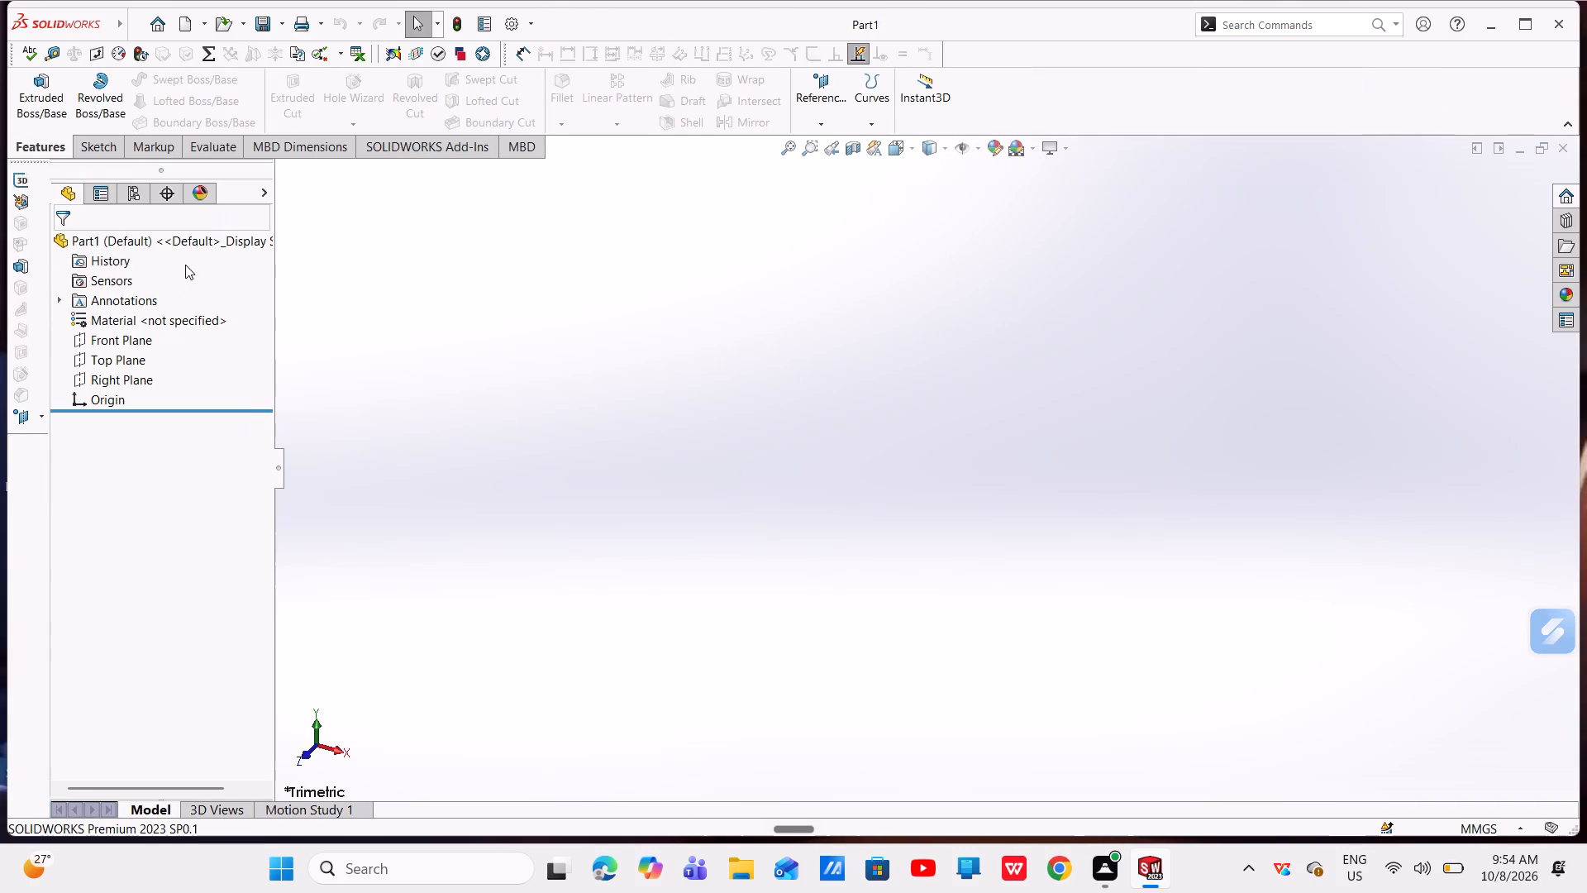
Apply the Perspective, Shadows In Shaded Mode and Ambient Occlusion view settings to the new part.
left_click(93, 141)
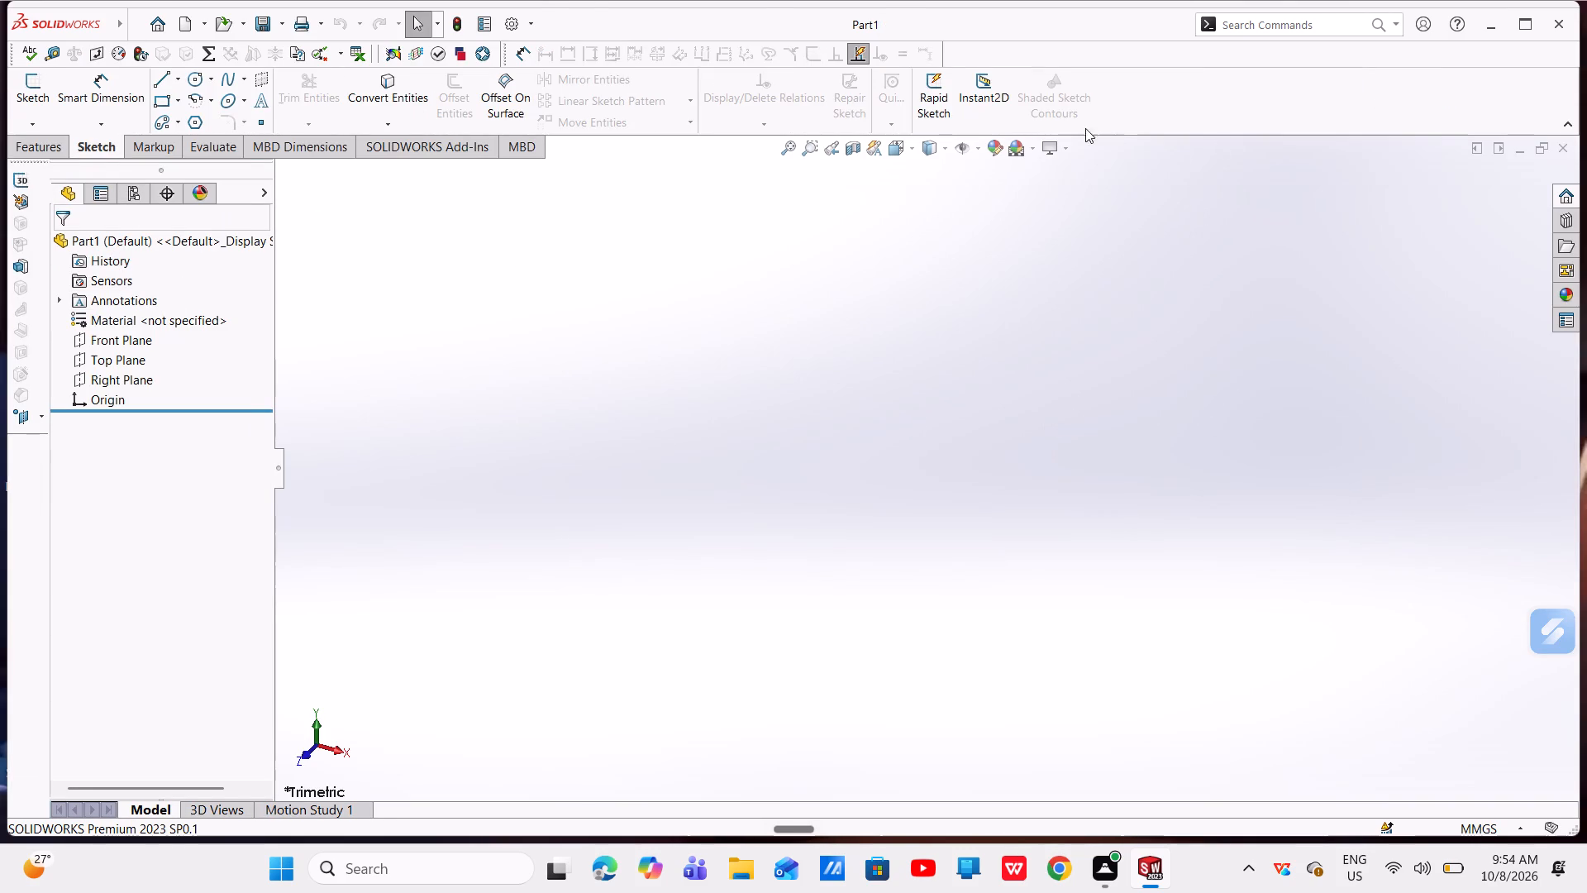
left_click(1063, 148)
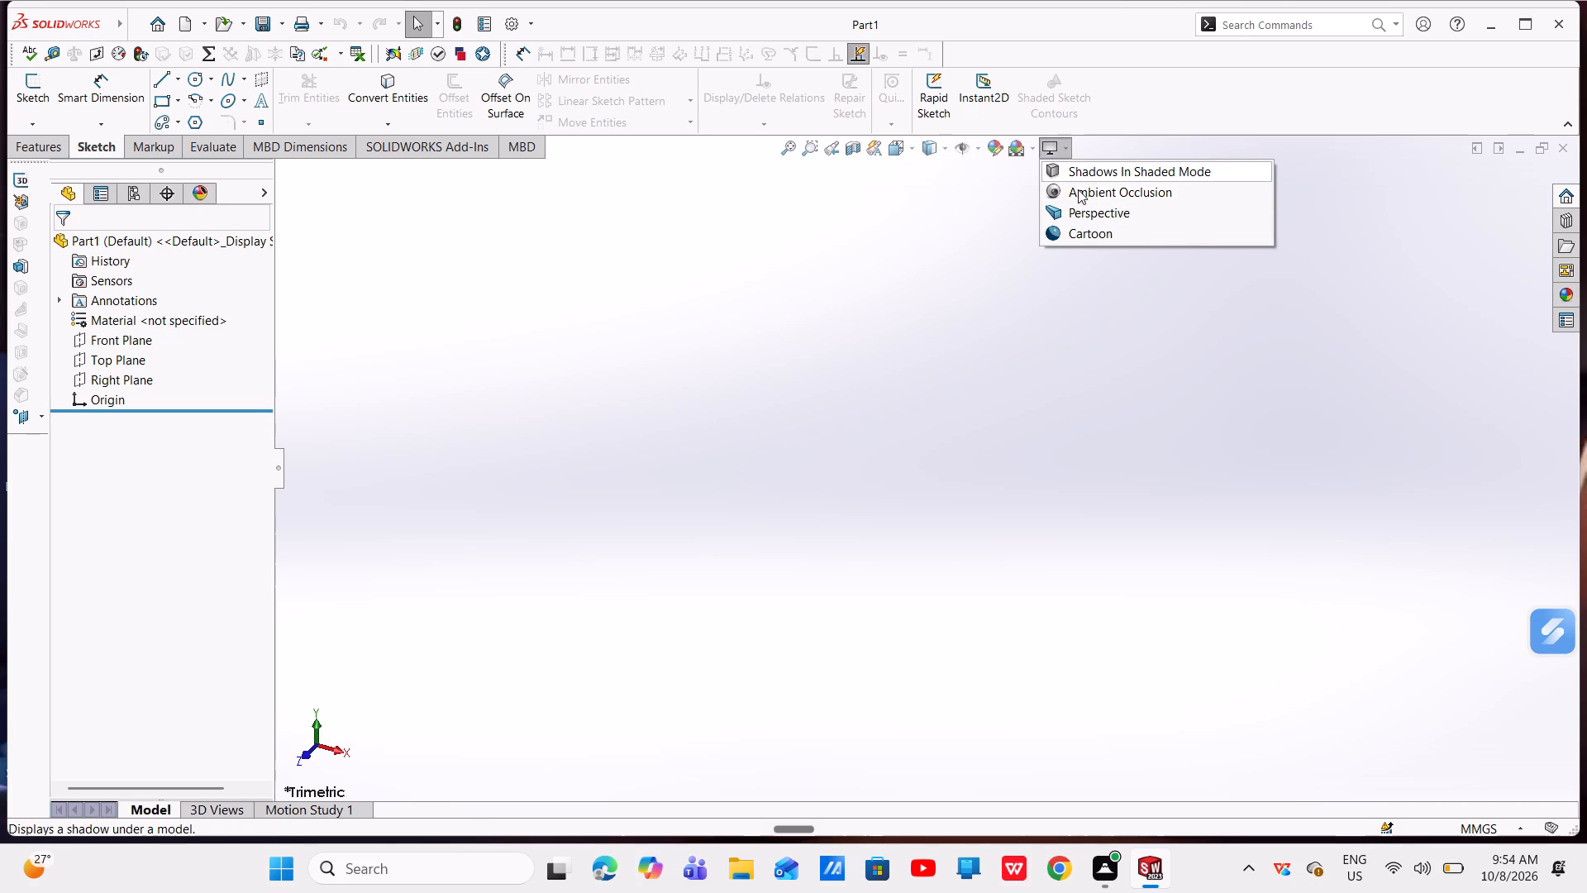
left_click(1065, 212)
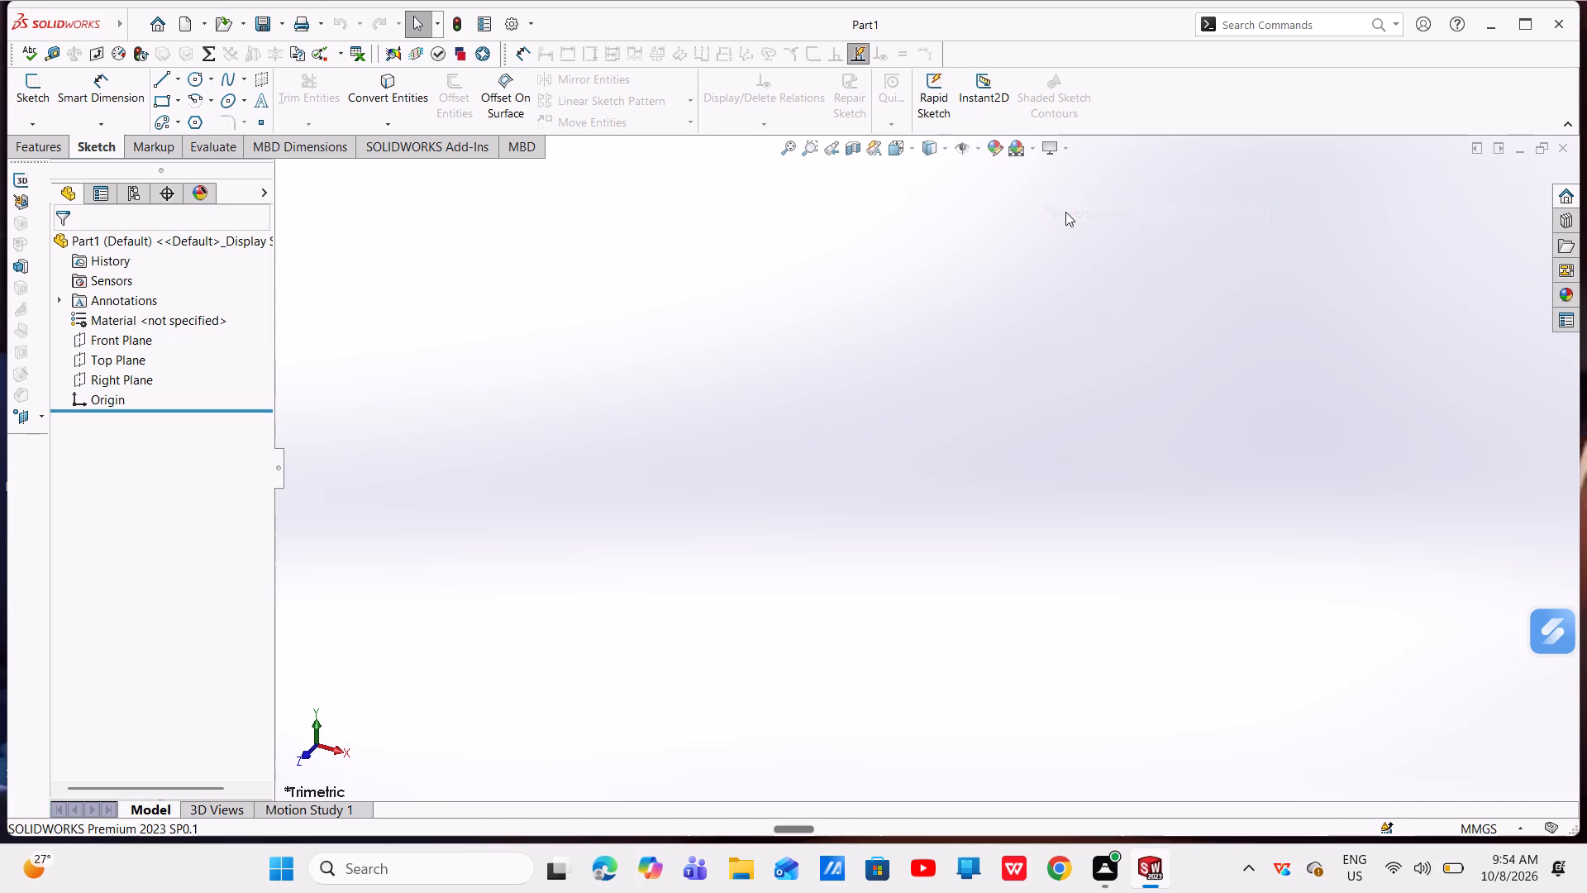
left_click(1067, 148)
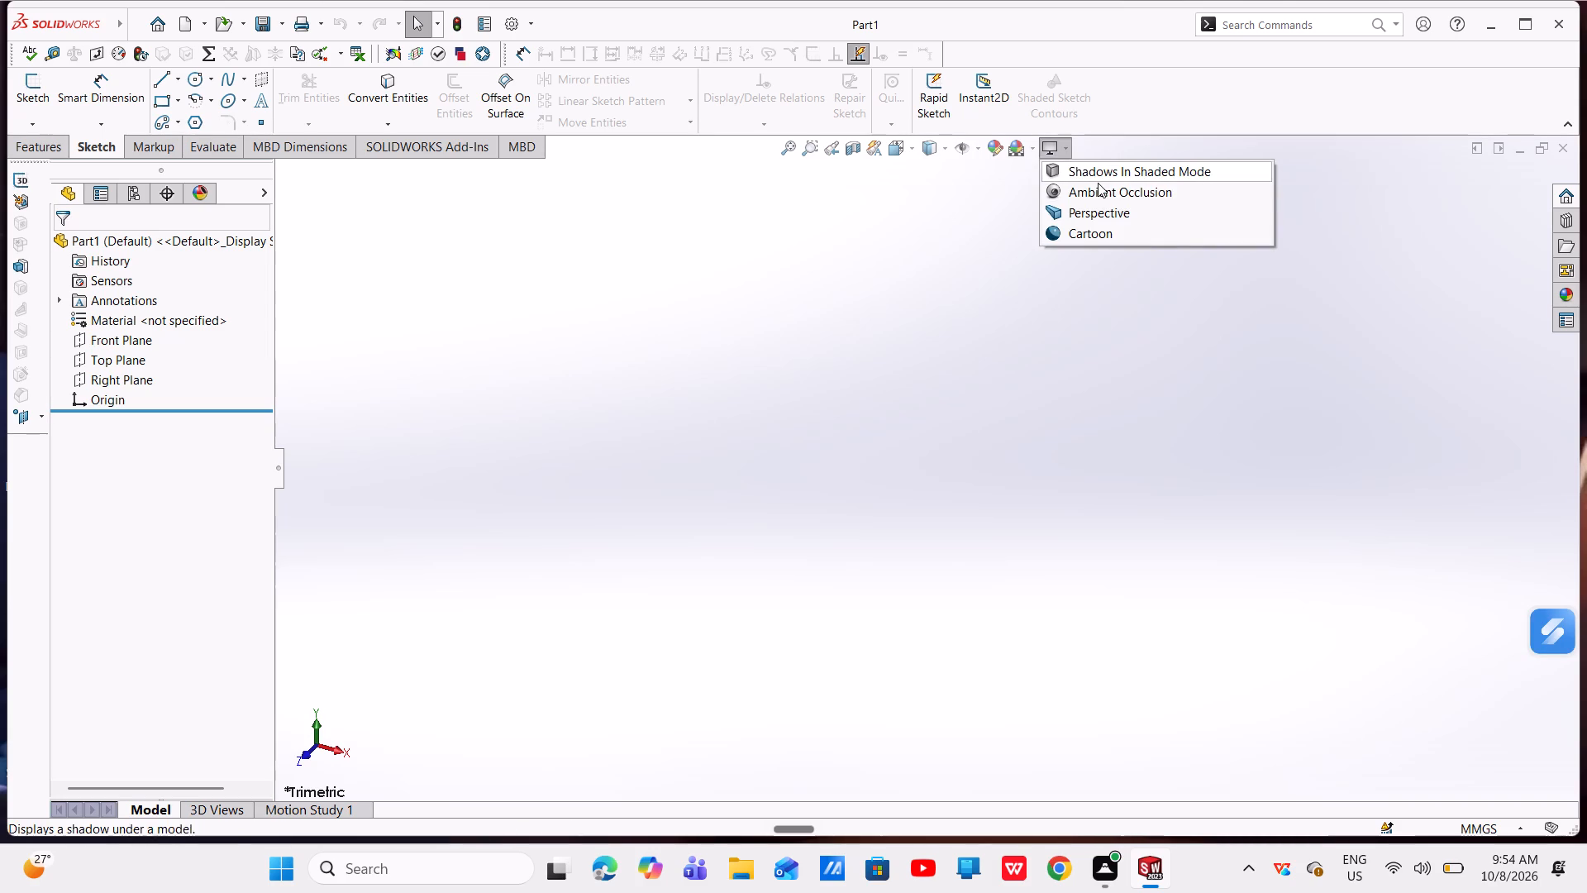
left_click(1104, 174)
left_click(1104, 174)
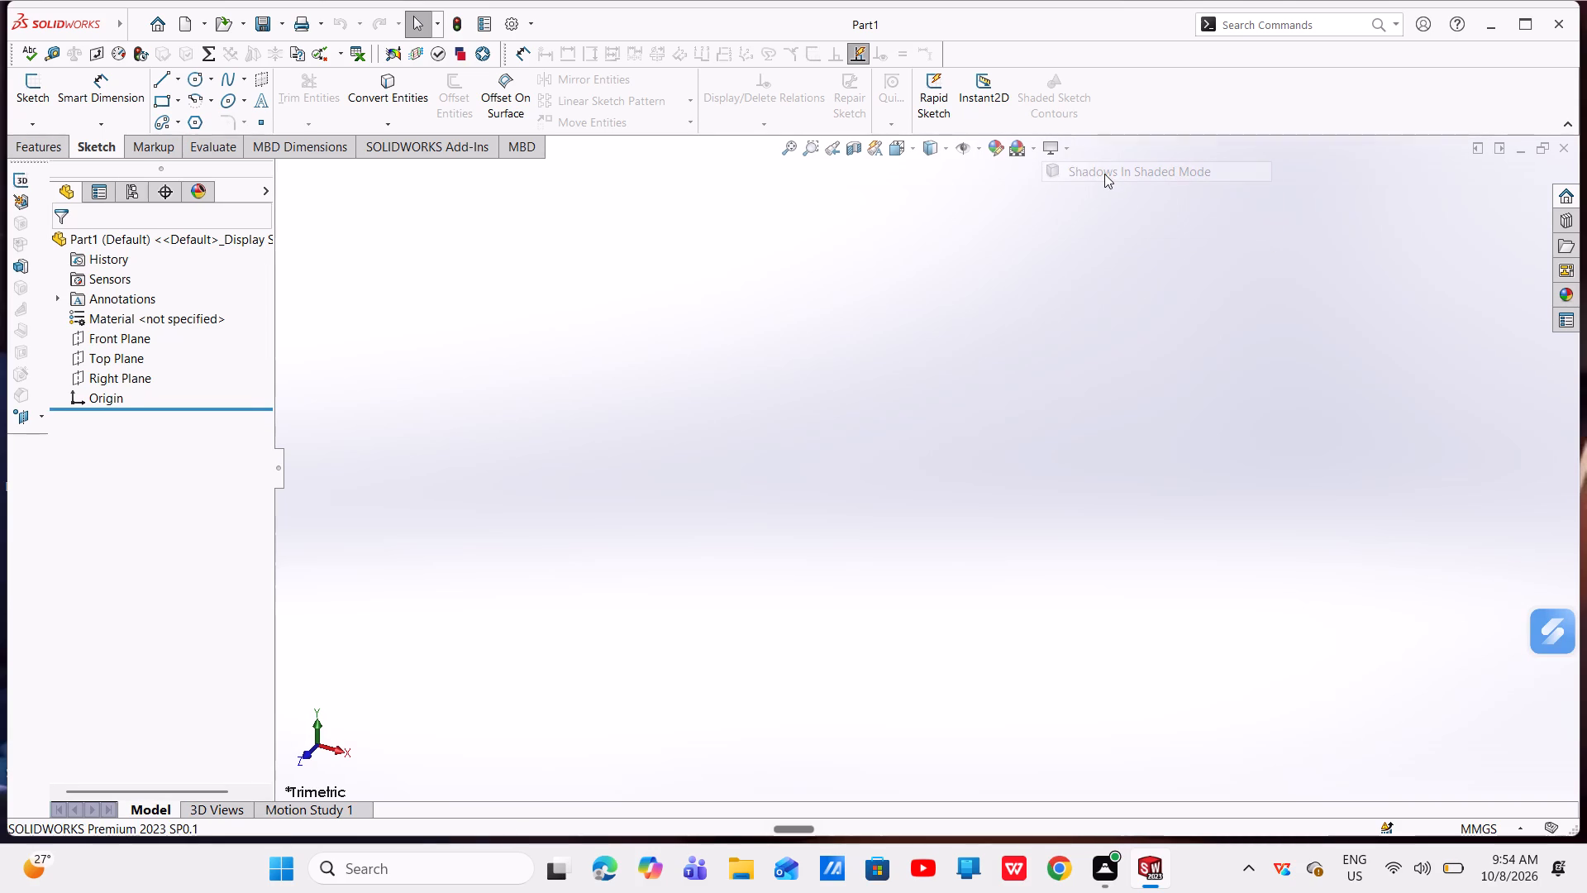
left_click(1059, 147)
left_click(1060, 148)
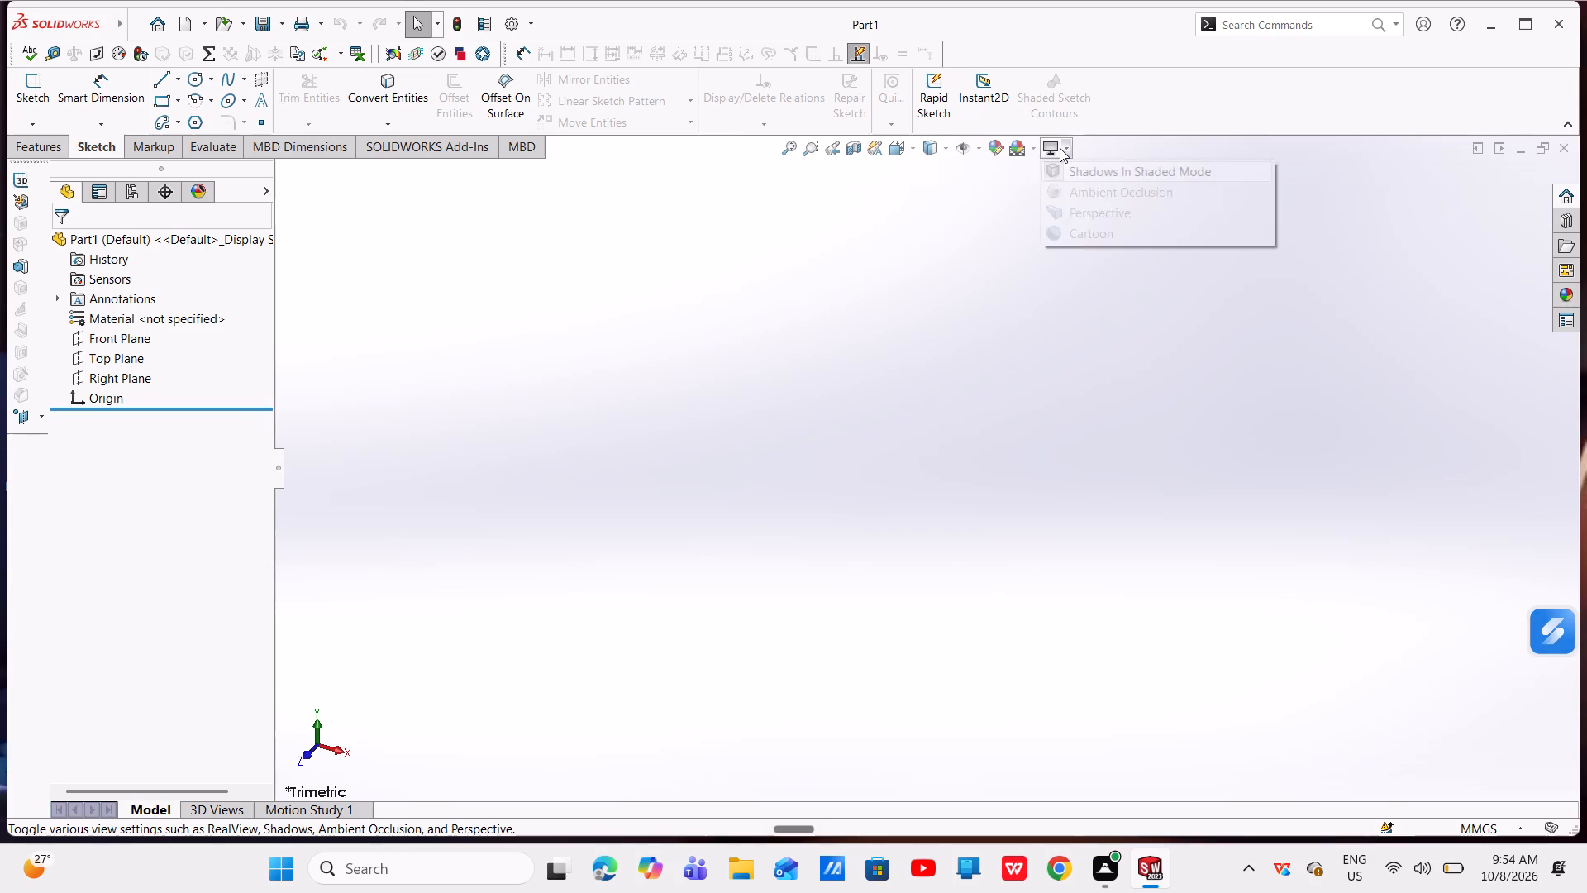
left_click(1060, 148)
left_click(1060, 148)
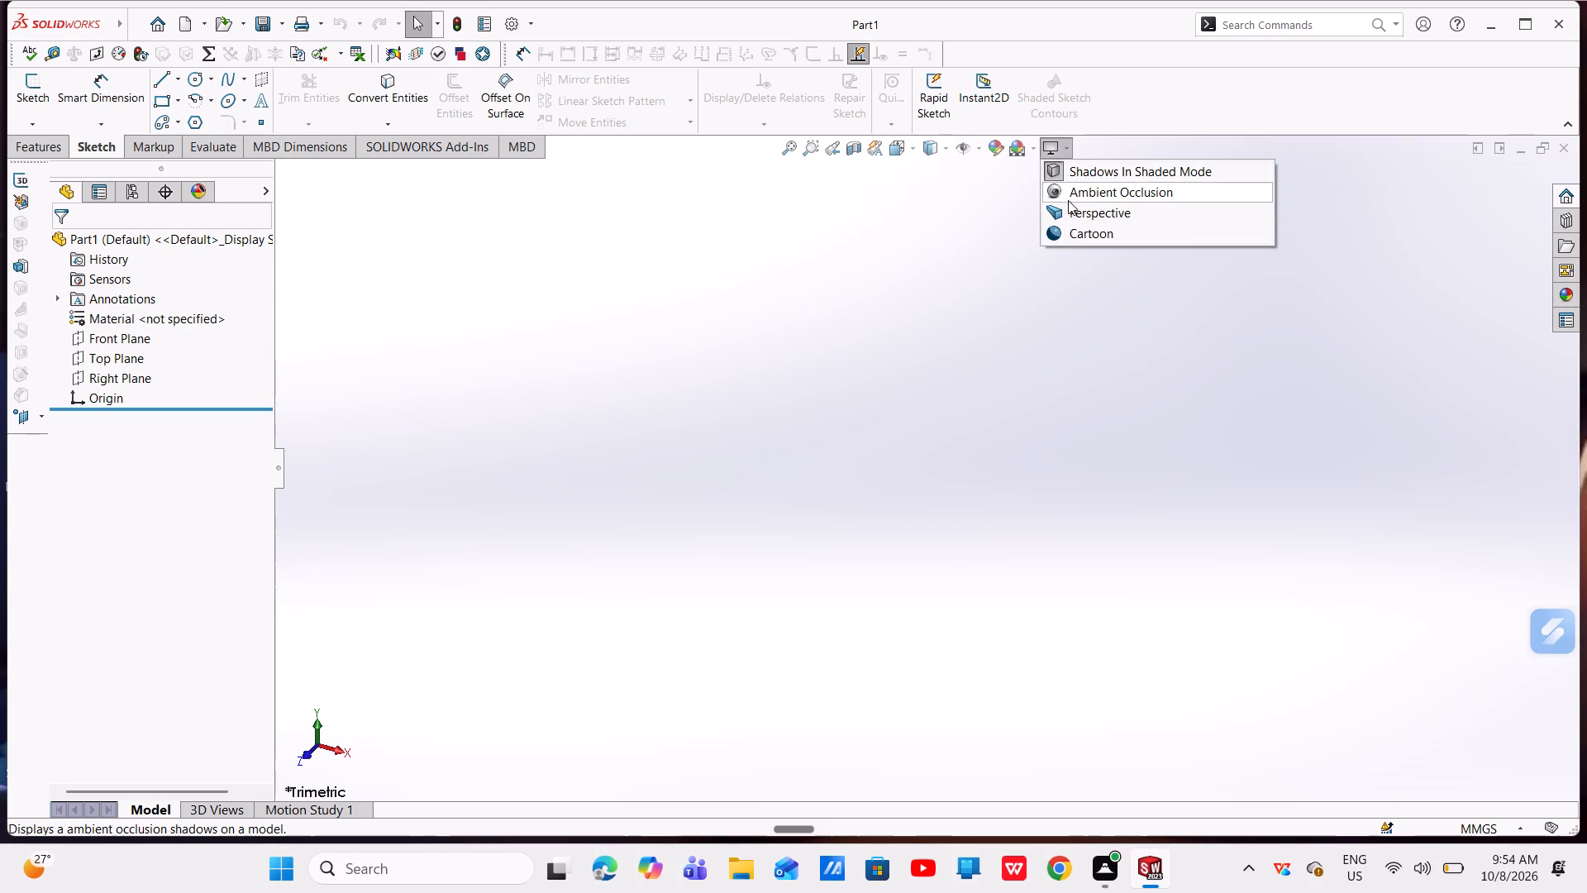
left_click(1067, 201)
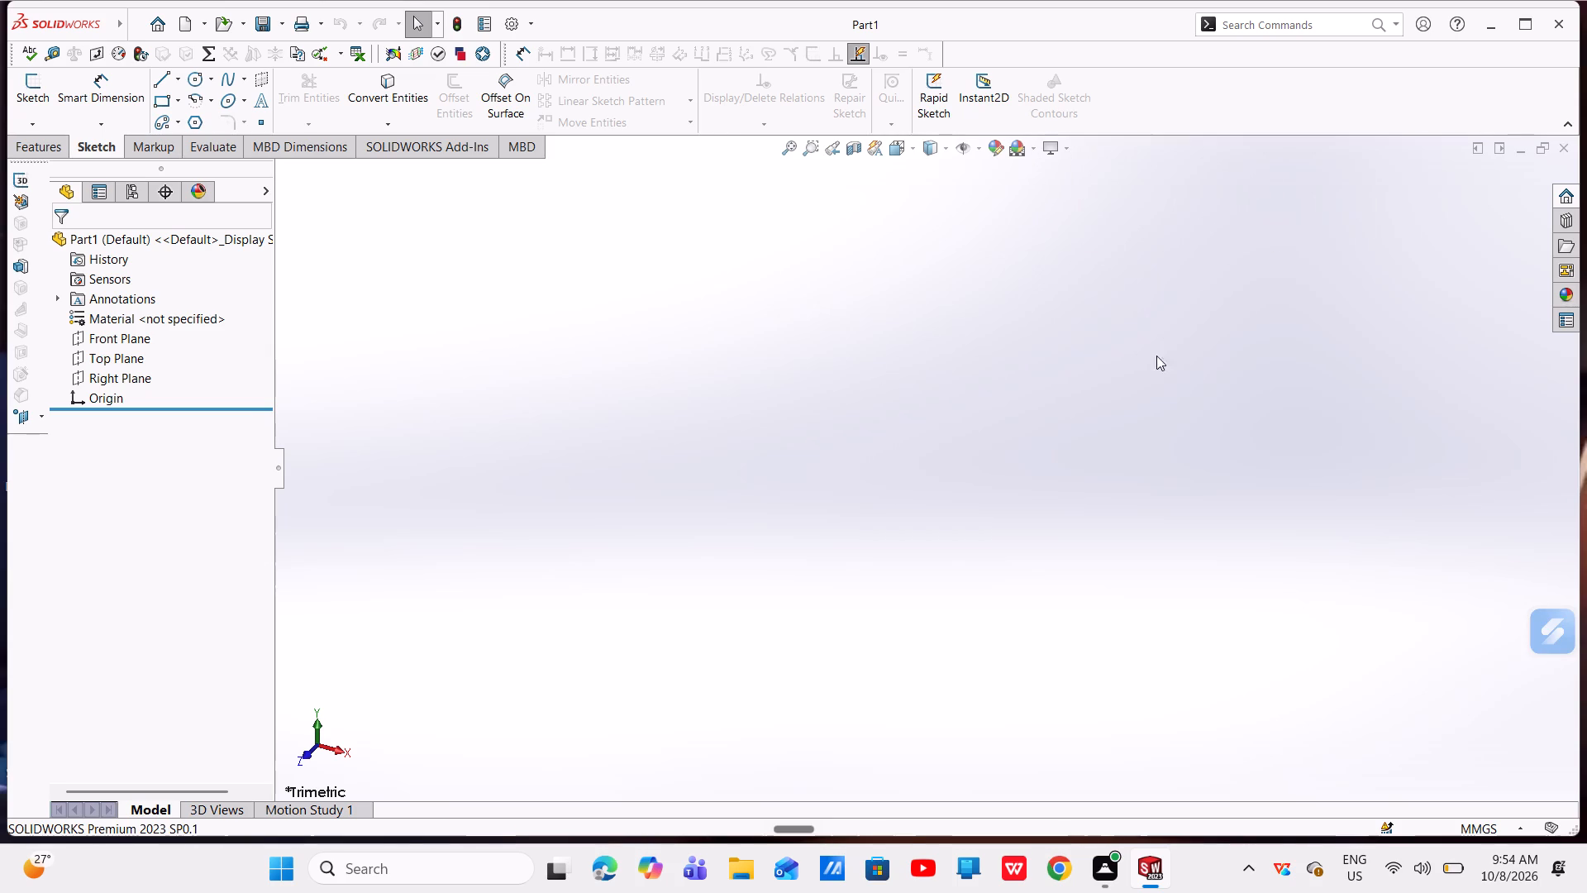
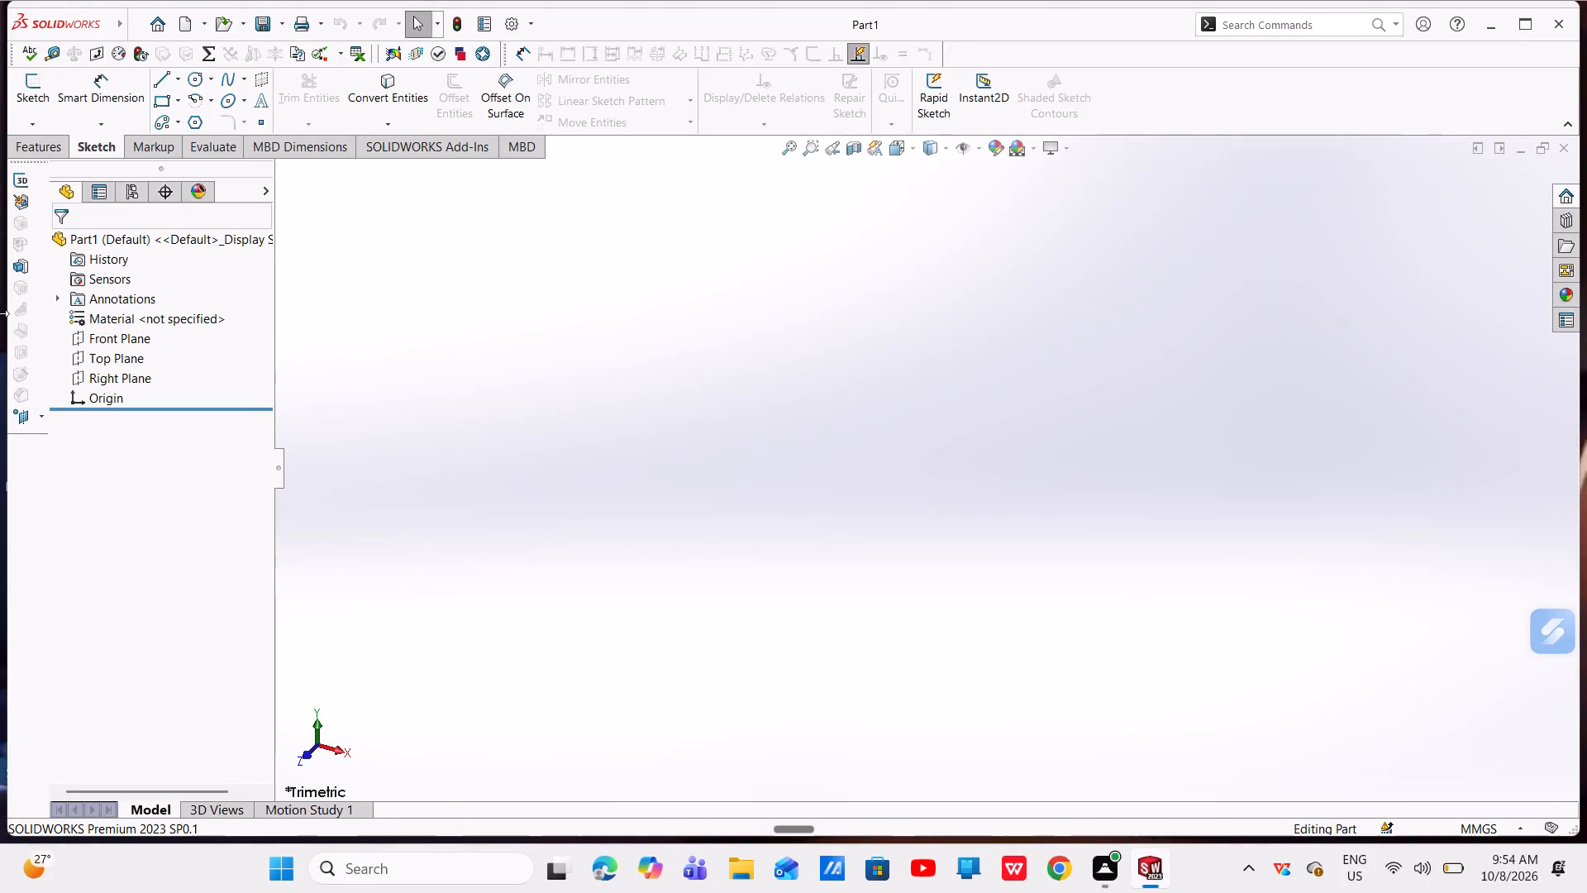
Select the Front Plane and orient the view normal to it.
left_click(107, 334)
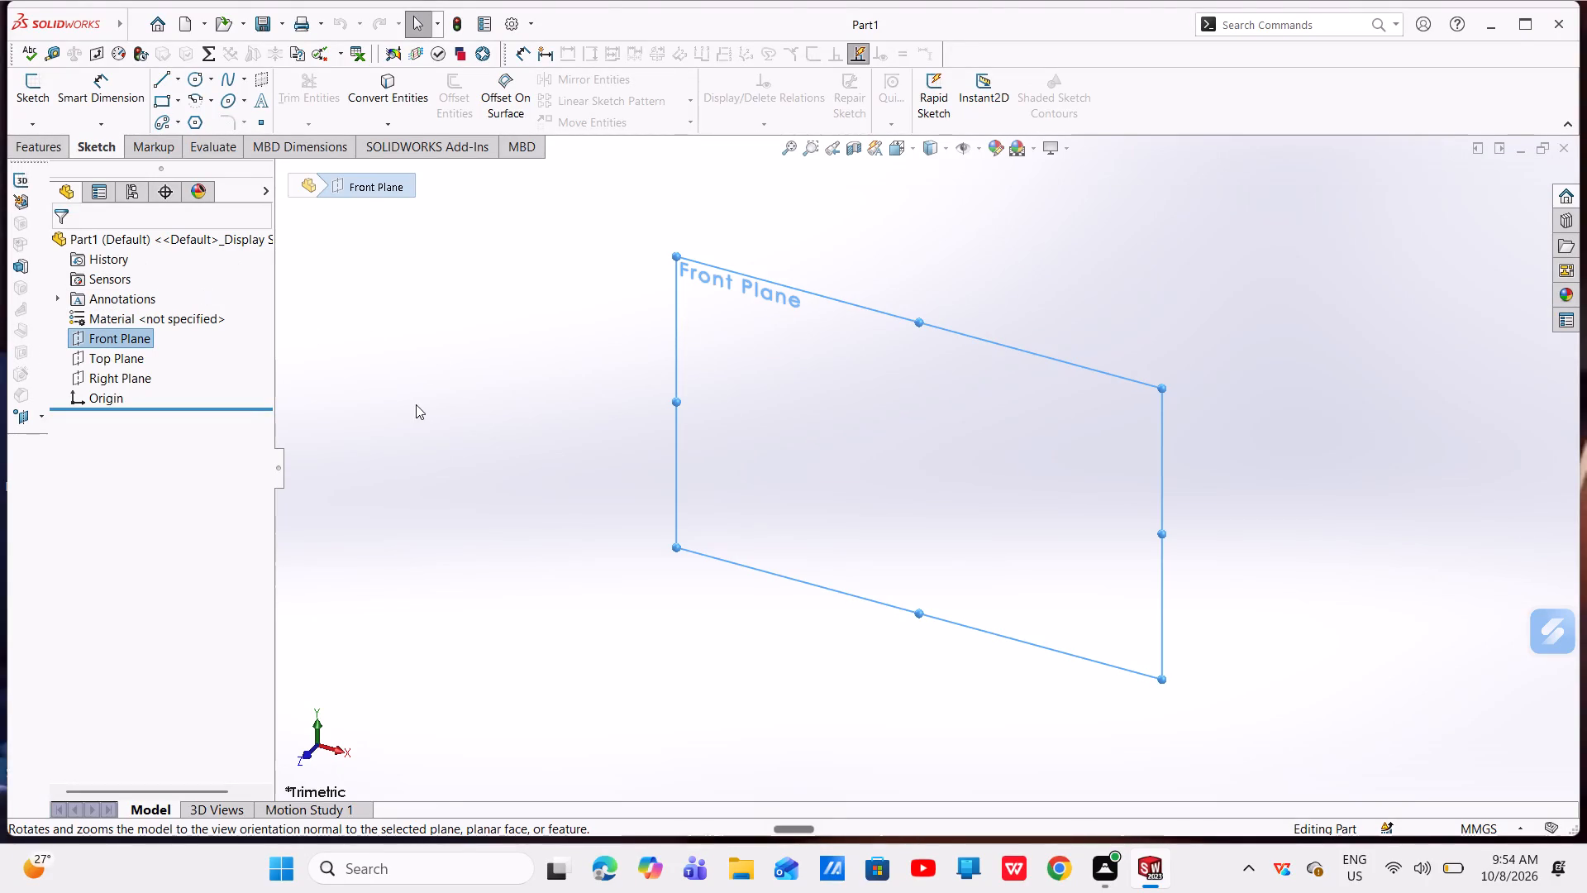
right_click(95, 330)
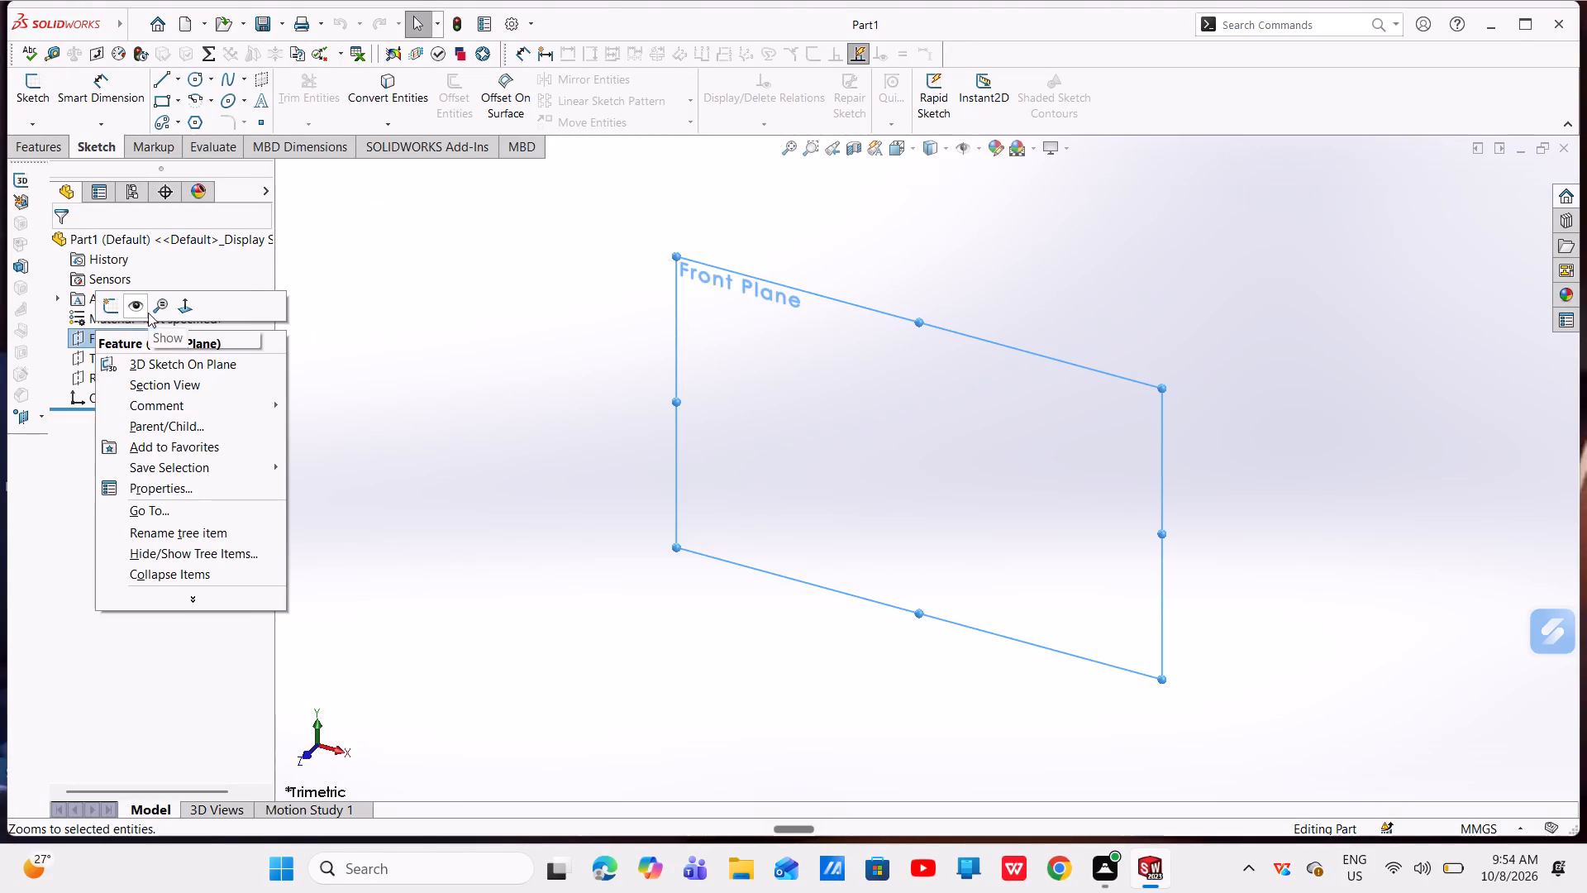
left_click(187, 302)
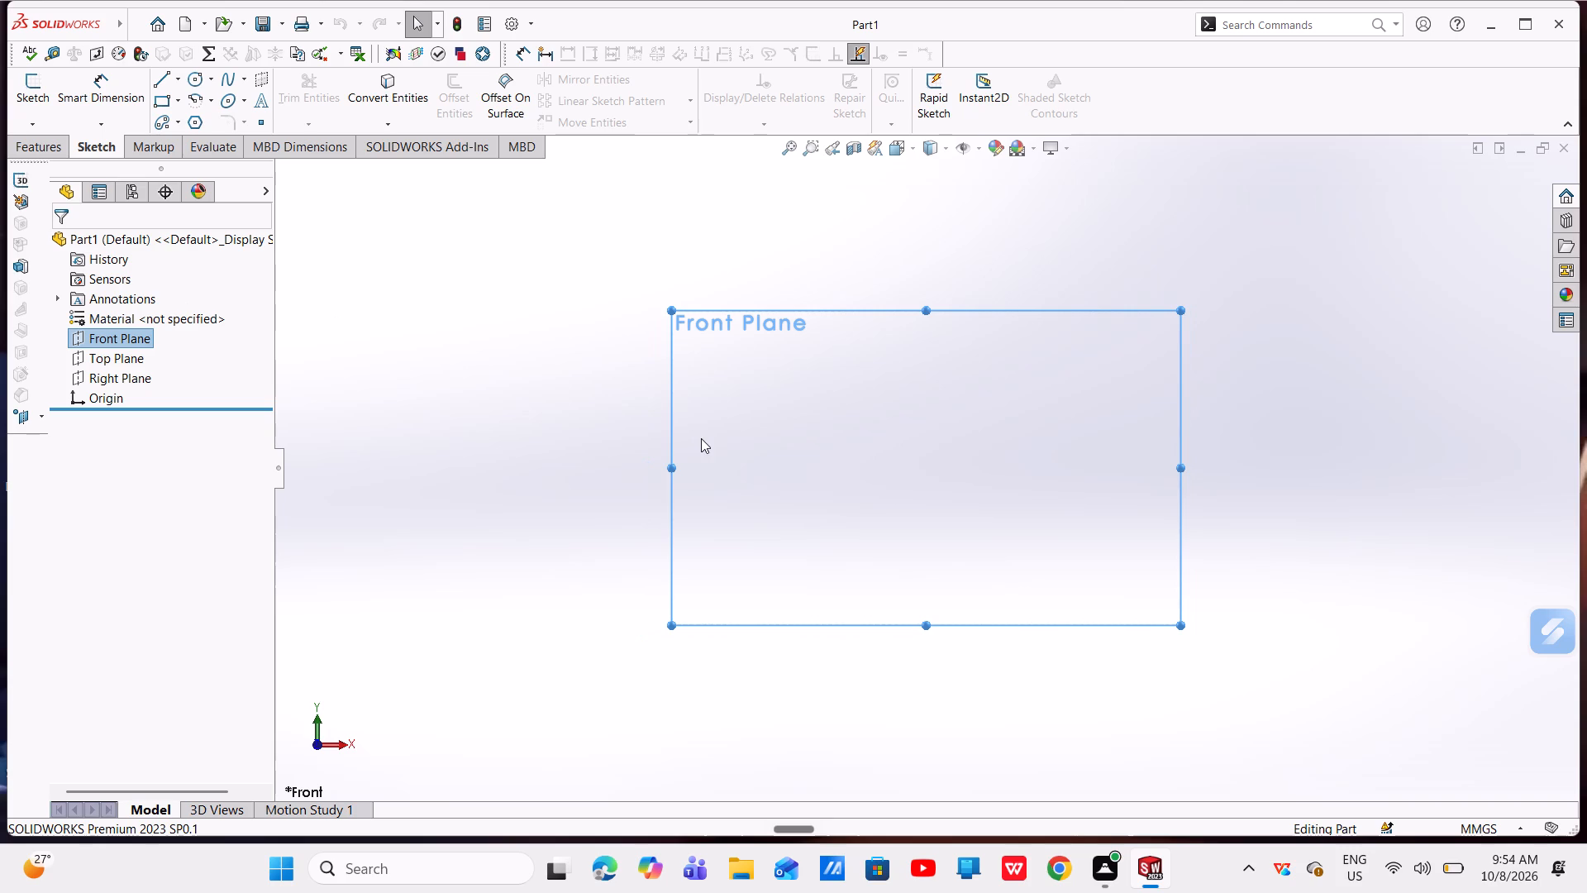
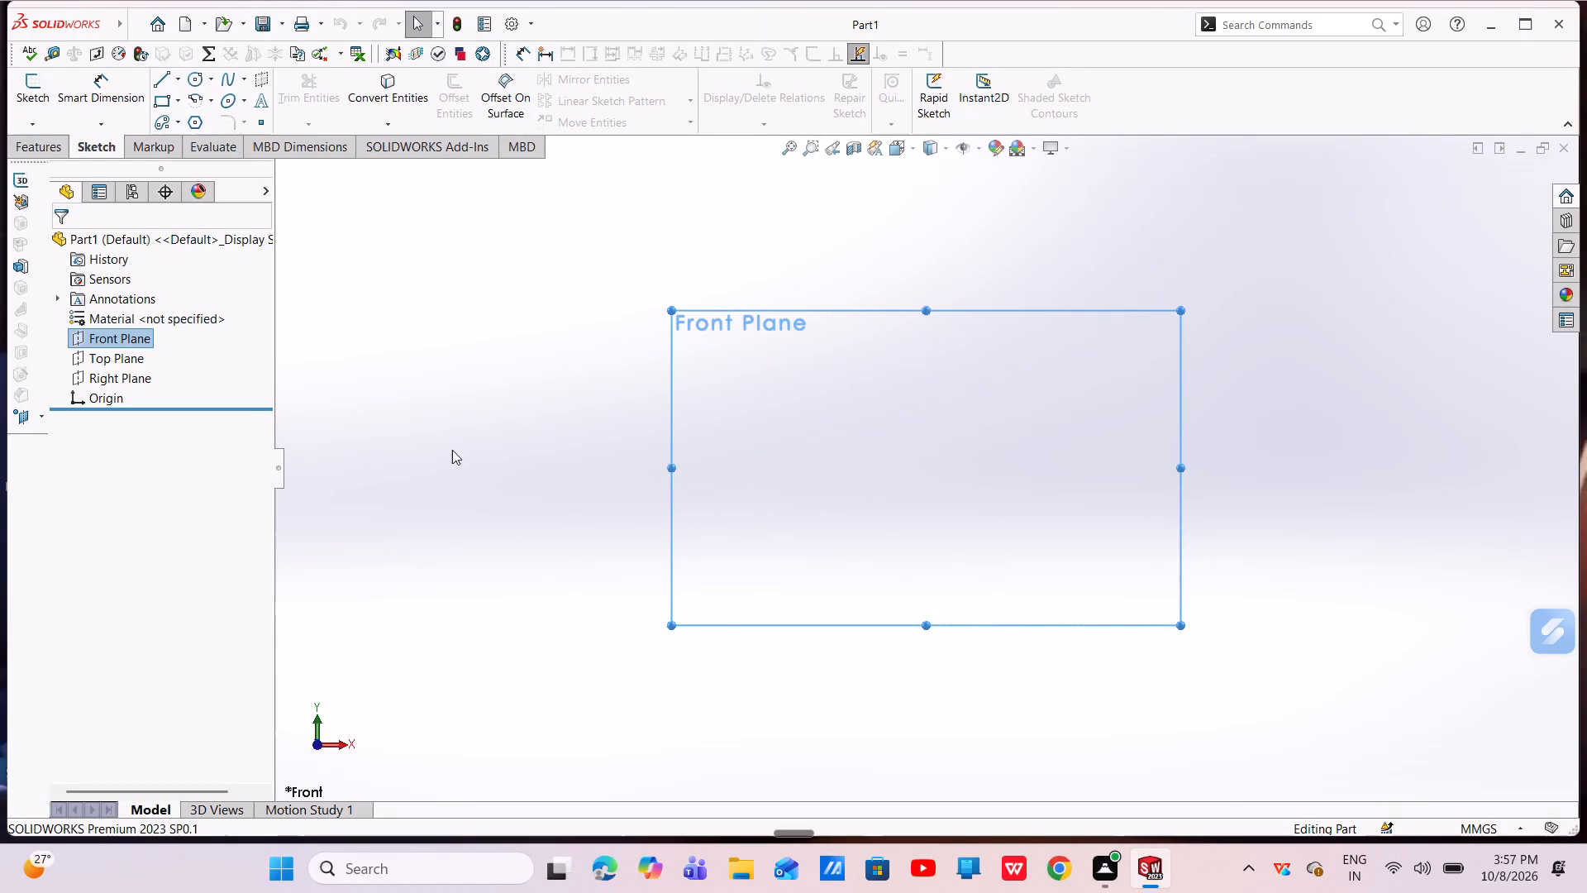
Sketch a circle about 76 mm in diameter on the Front Plane, centred on the origin.
left_click(196, 78)
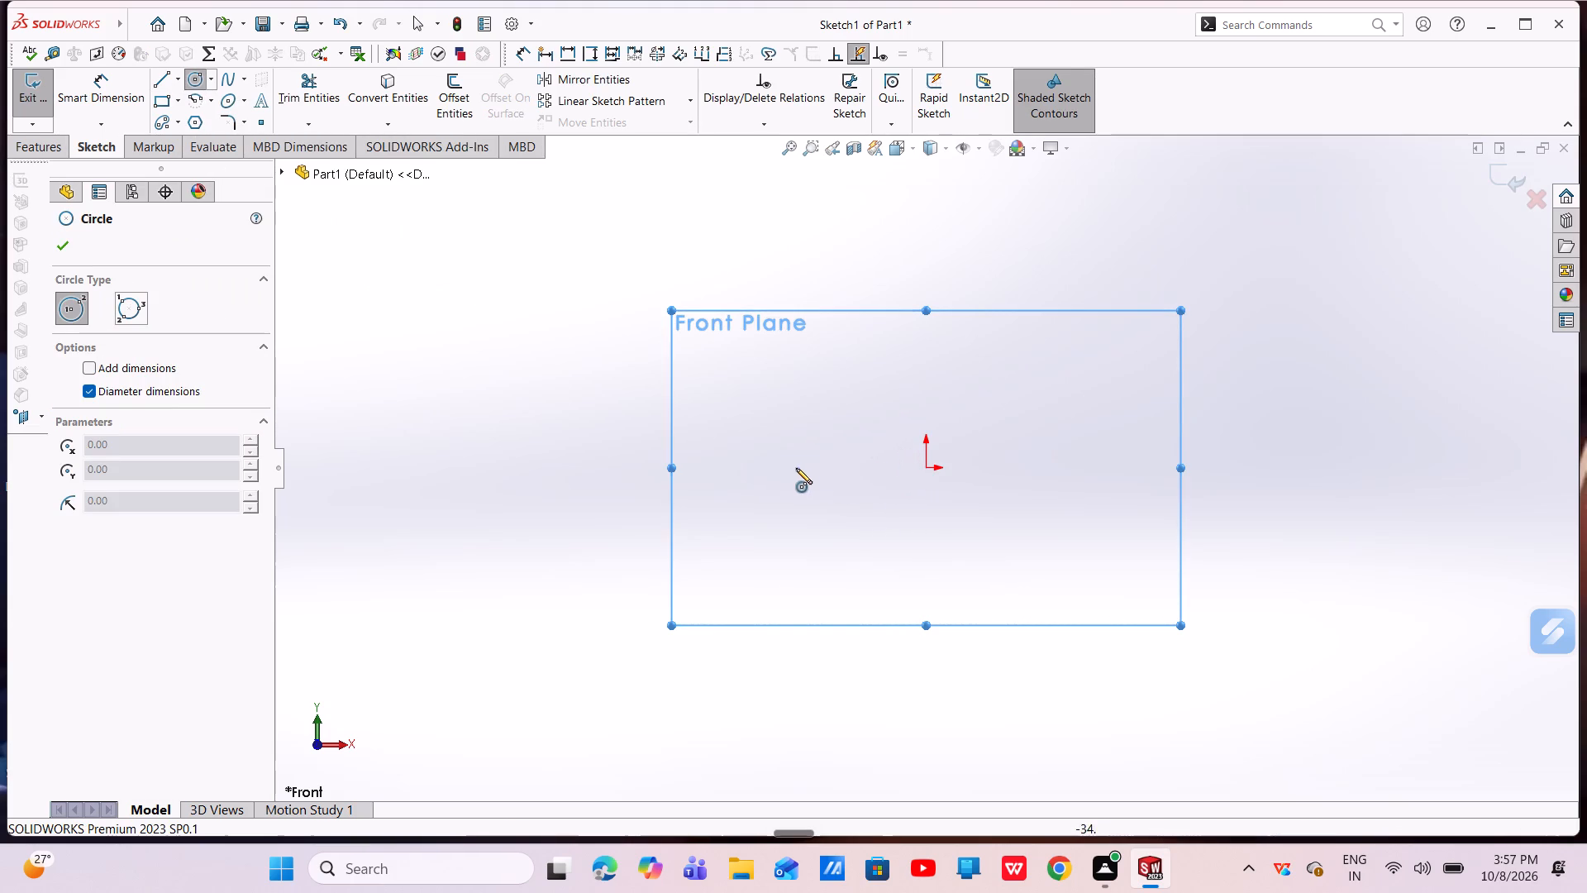
left_click(923, 469)
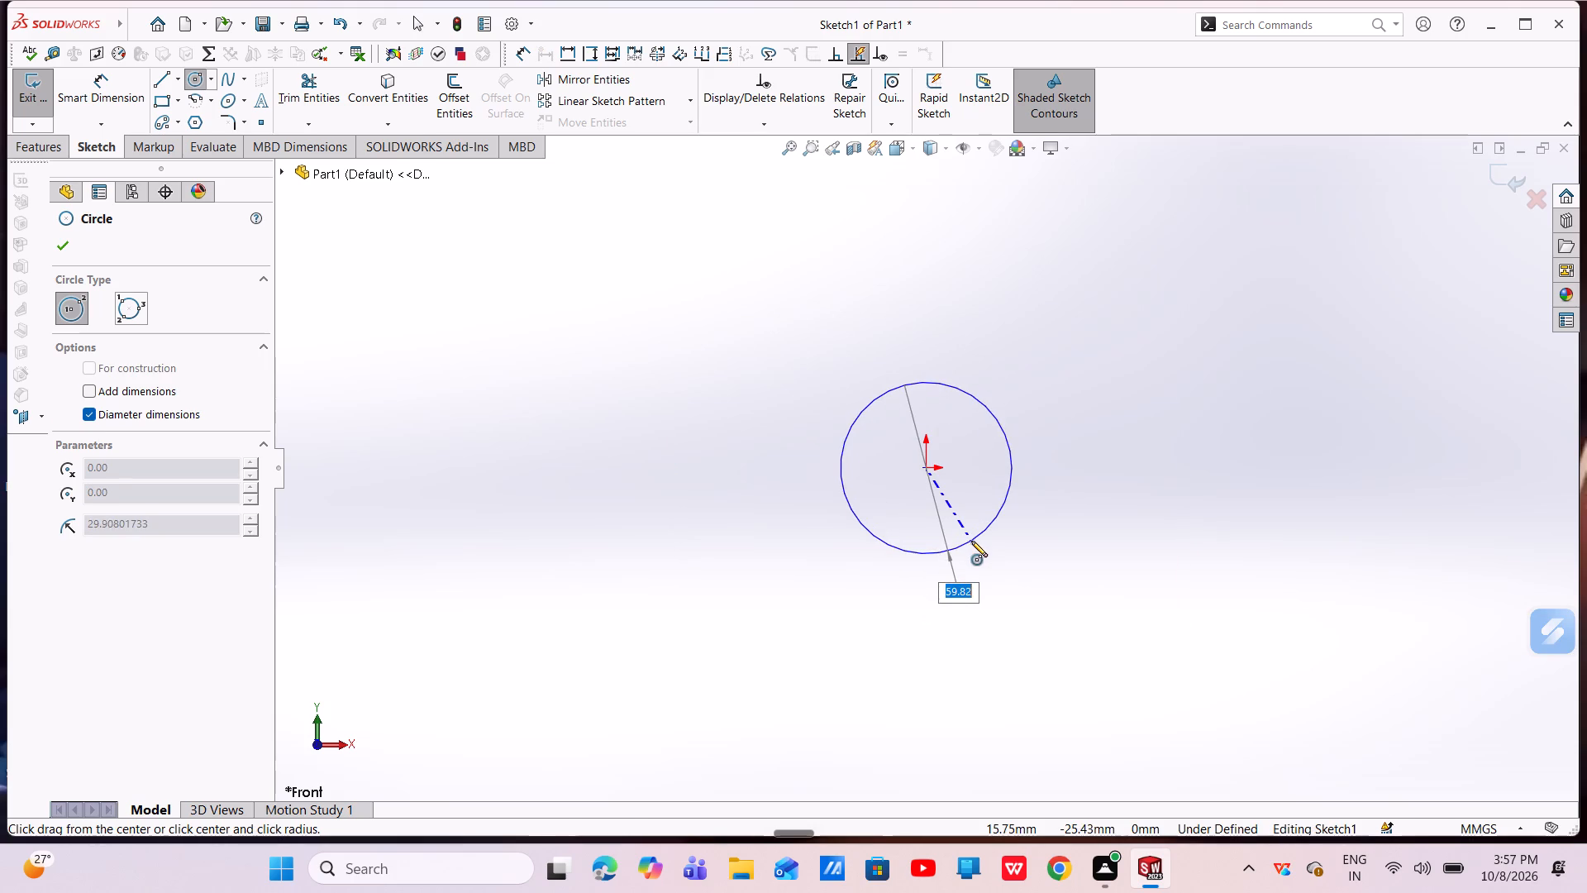
left_click(982, 561)
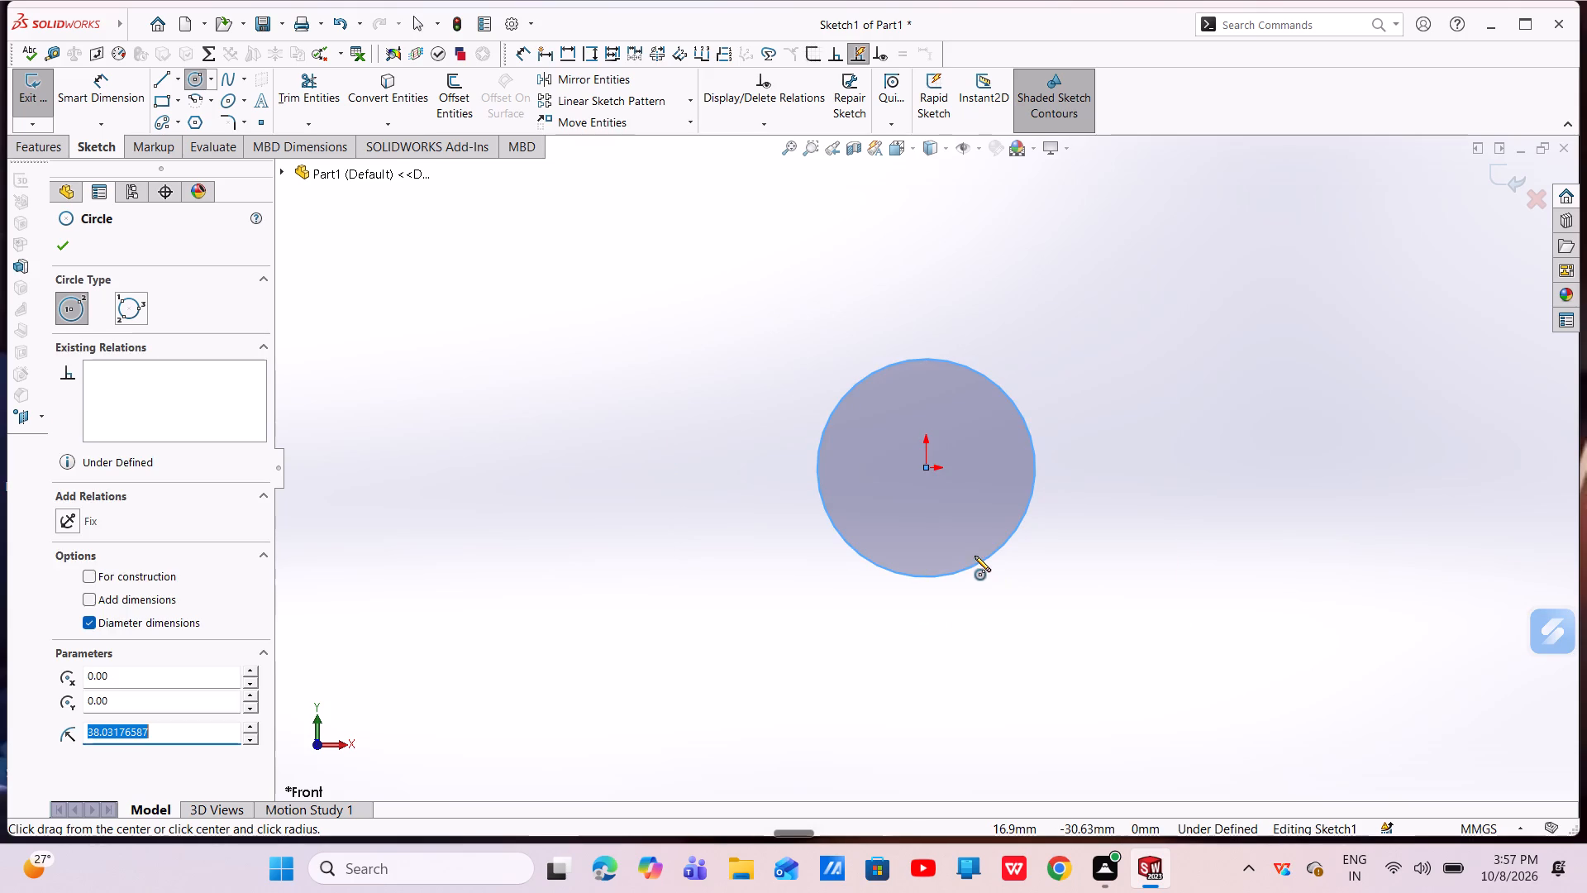
key("Escape")
Dimension the origin-centred circle's diameter and set it to 25 mm.
left_click(135, 84)
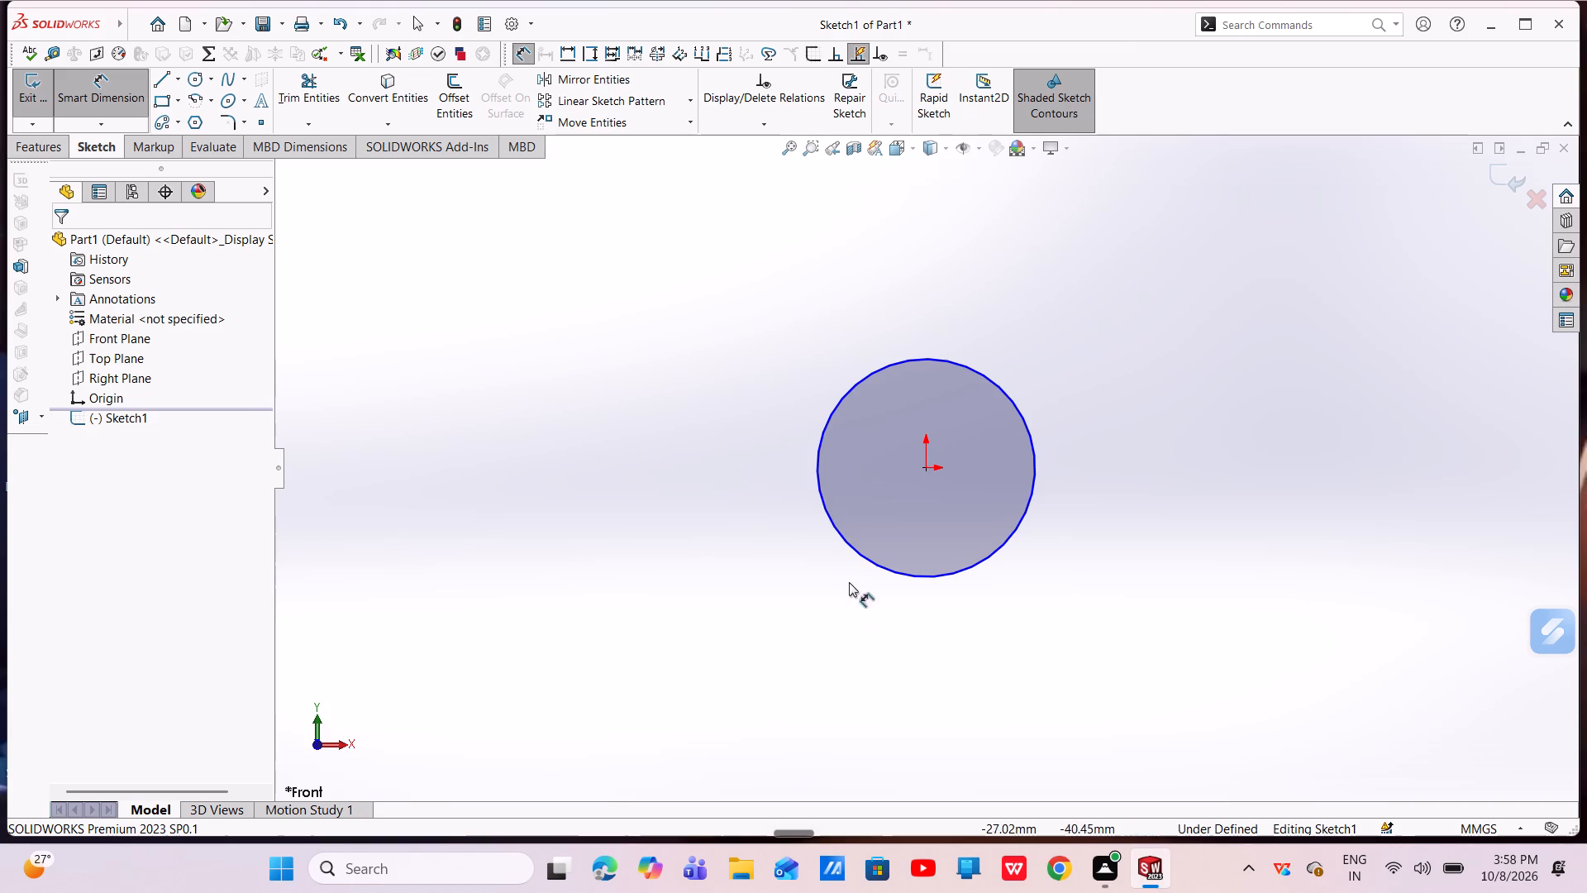
key("Escape")
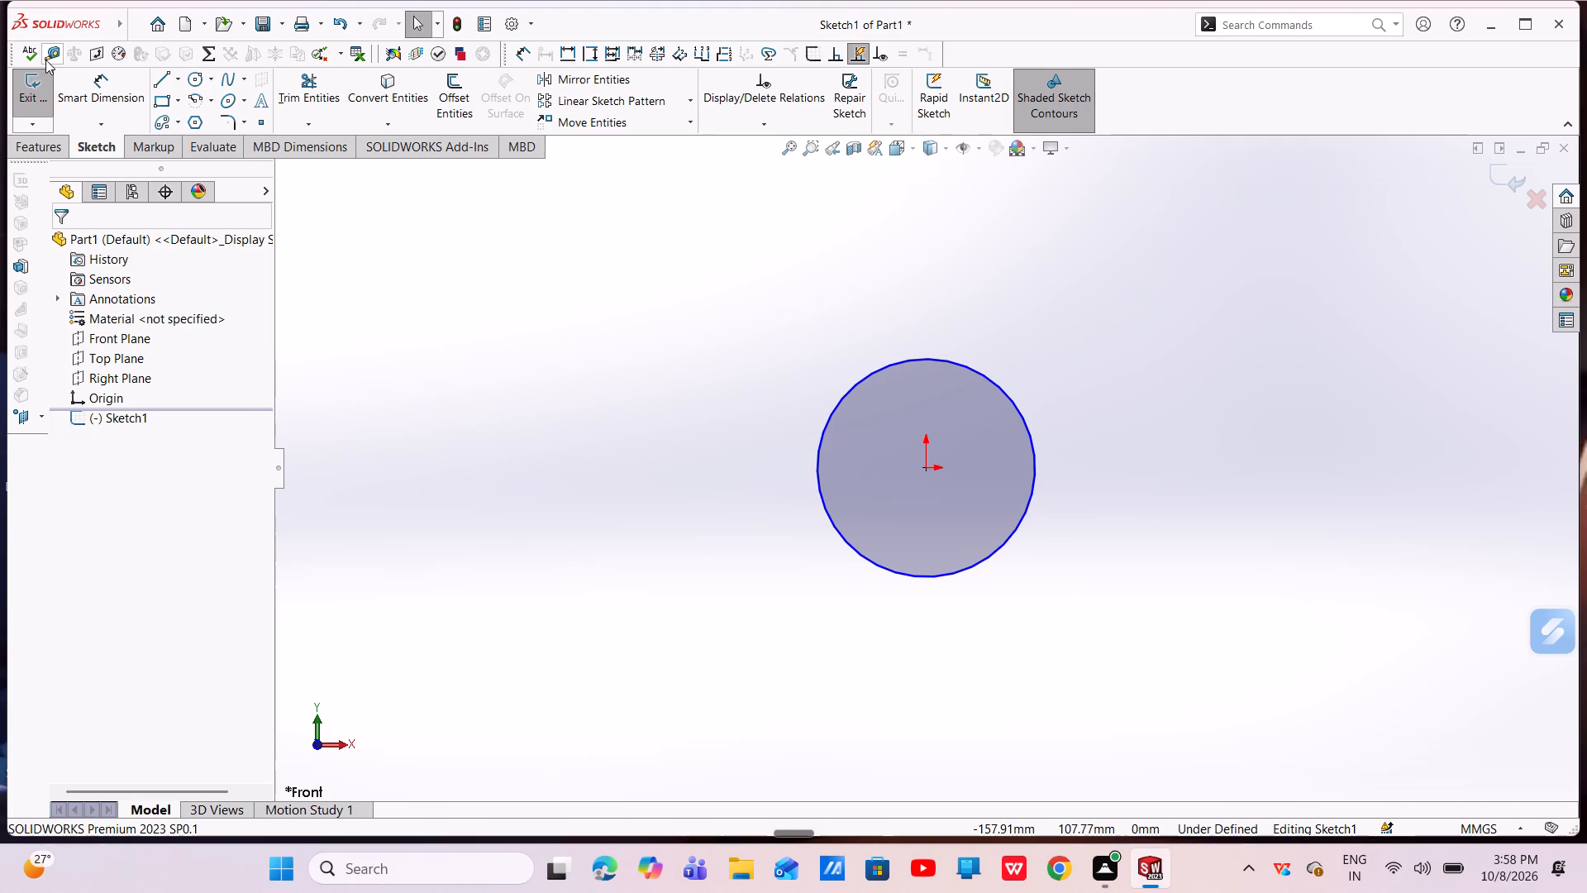
left_click(93, 88)
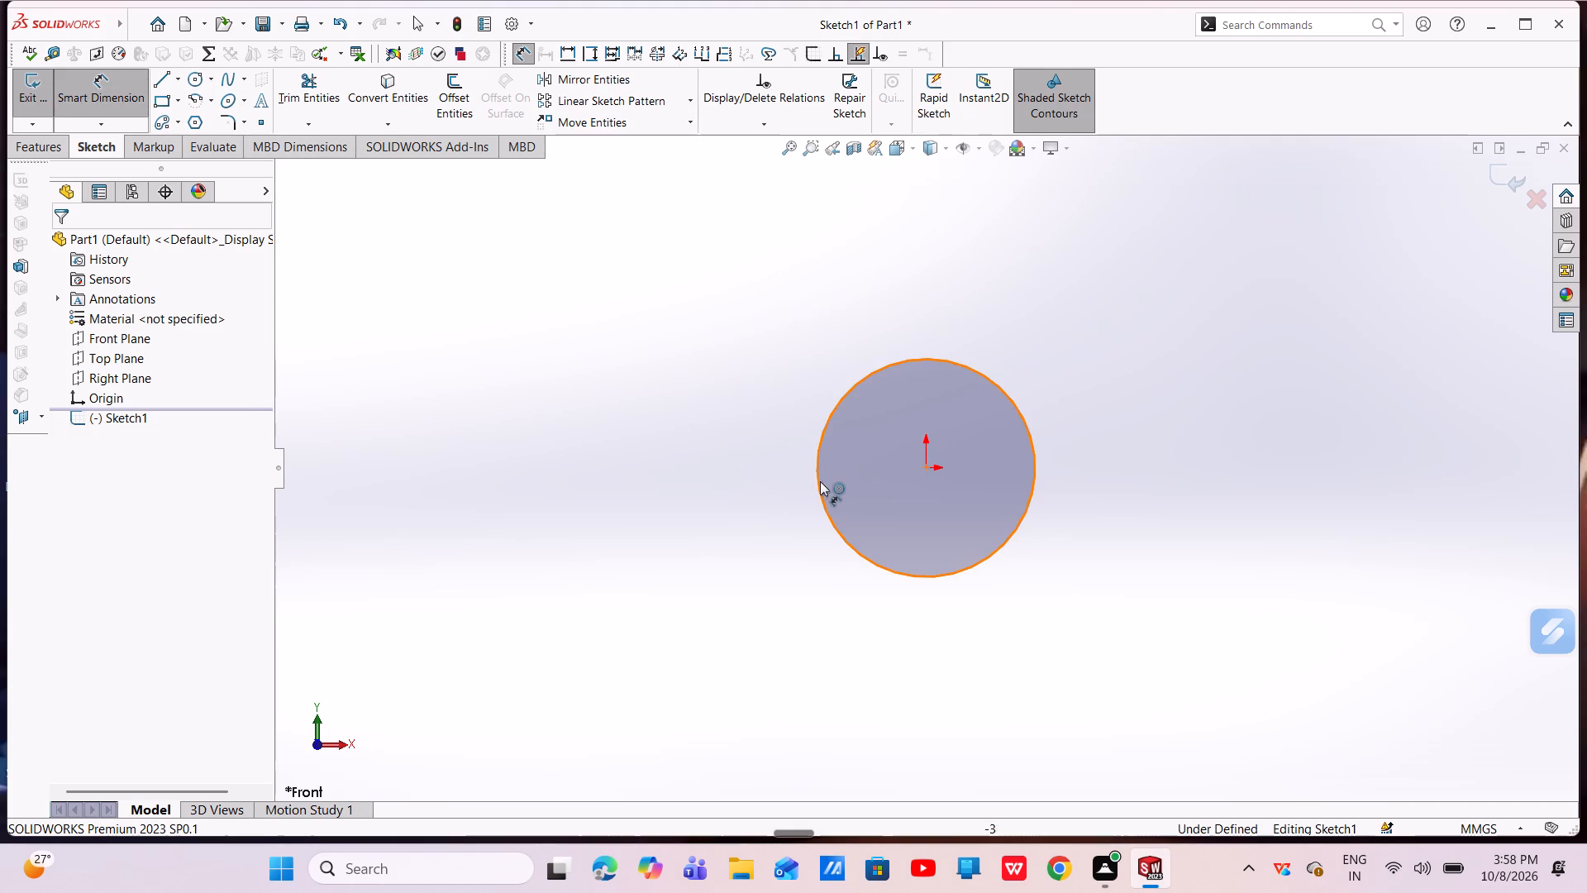
left_click(822, 484)
left_click(670, 330)
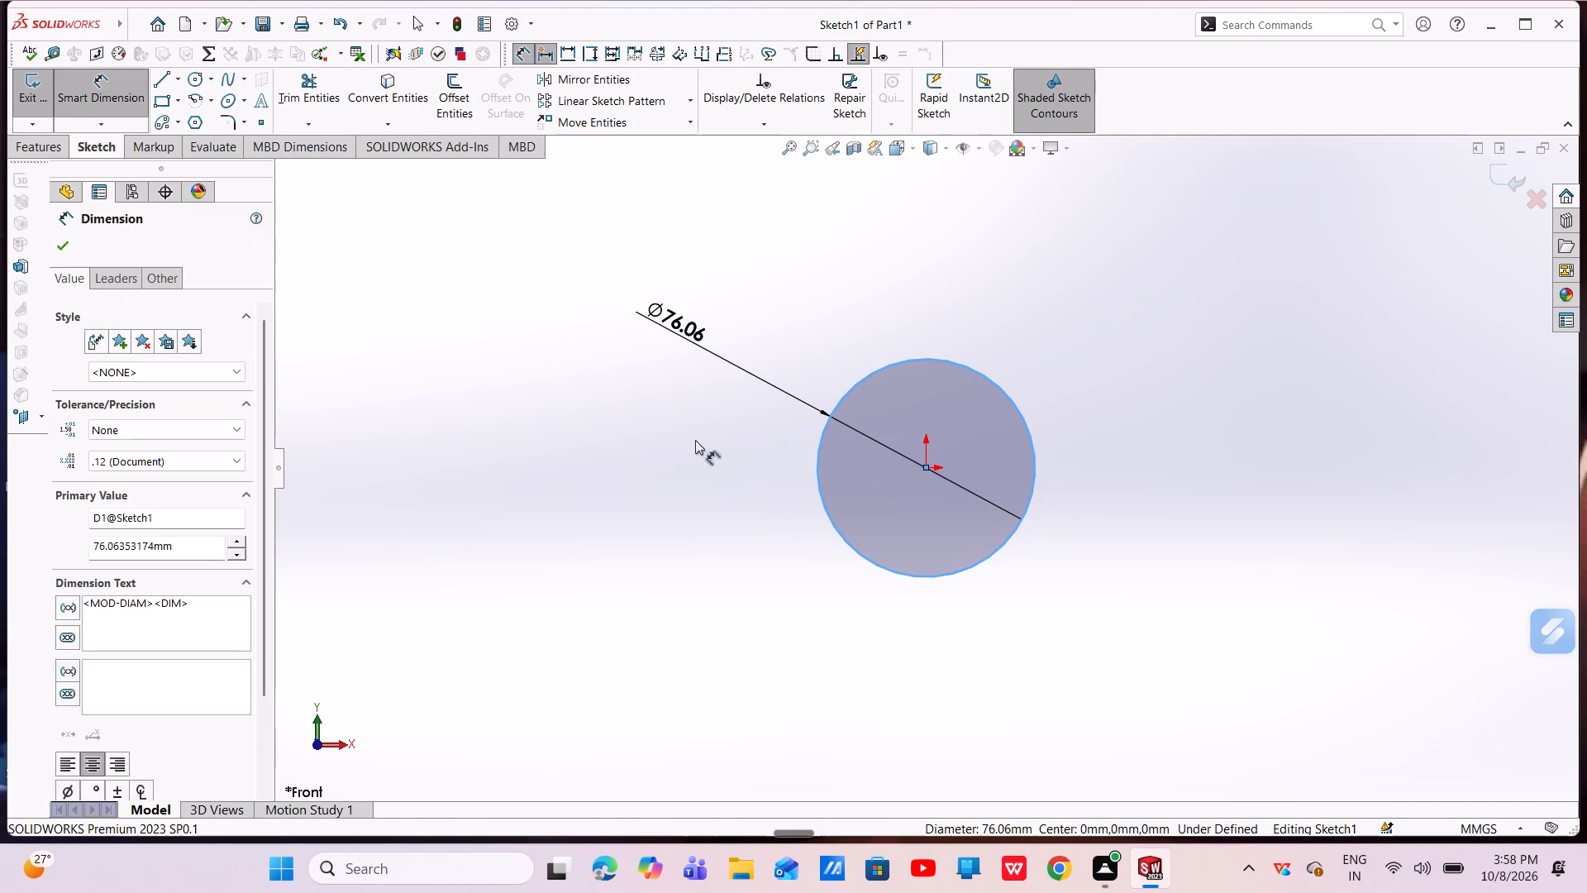
left_click(334, 408)
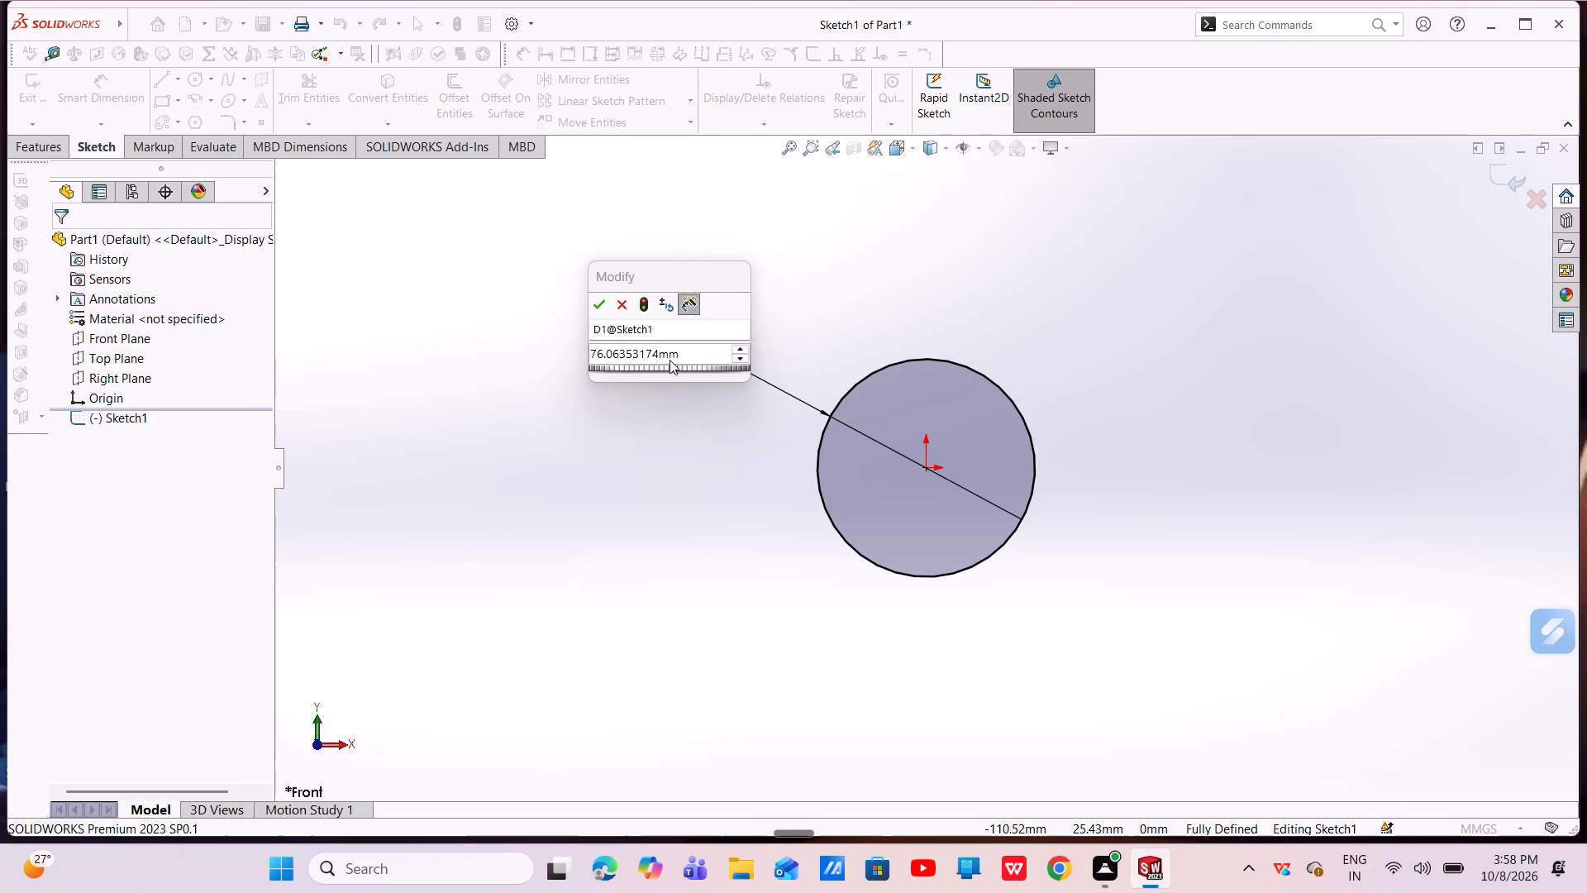
left_click_drag(681, 346, 646, 351)
left_click(384, 657)
left_click_drag(684, 349, 615, 346)
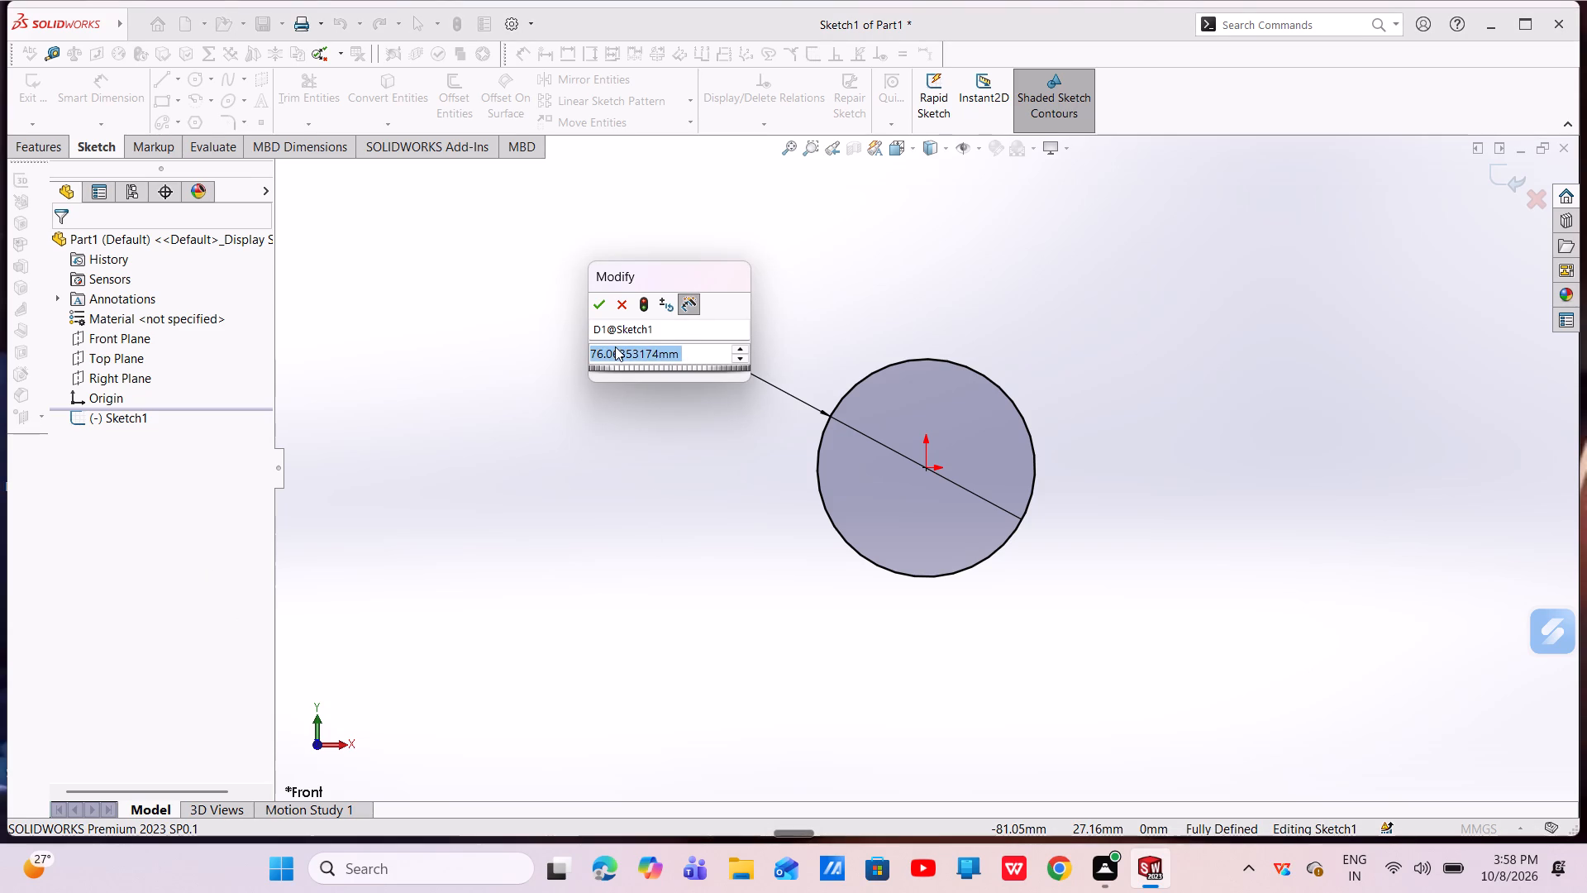
key("BackSpace")
type("25")
key("Return")
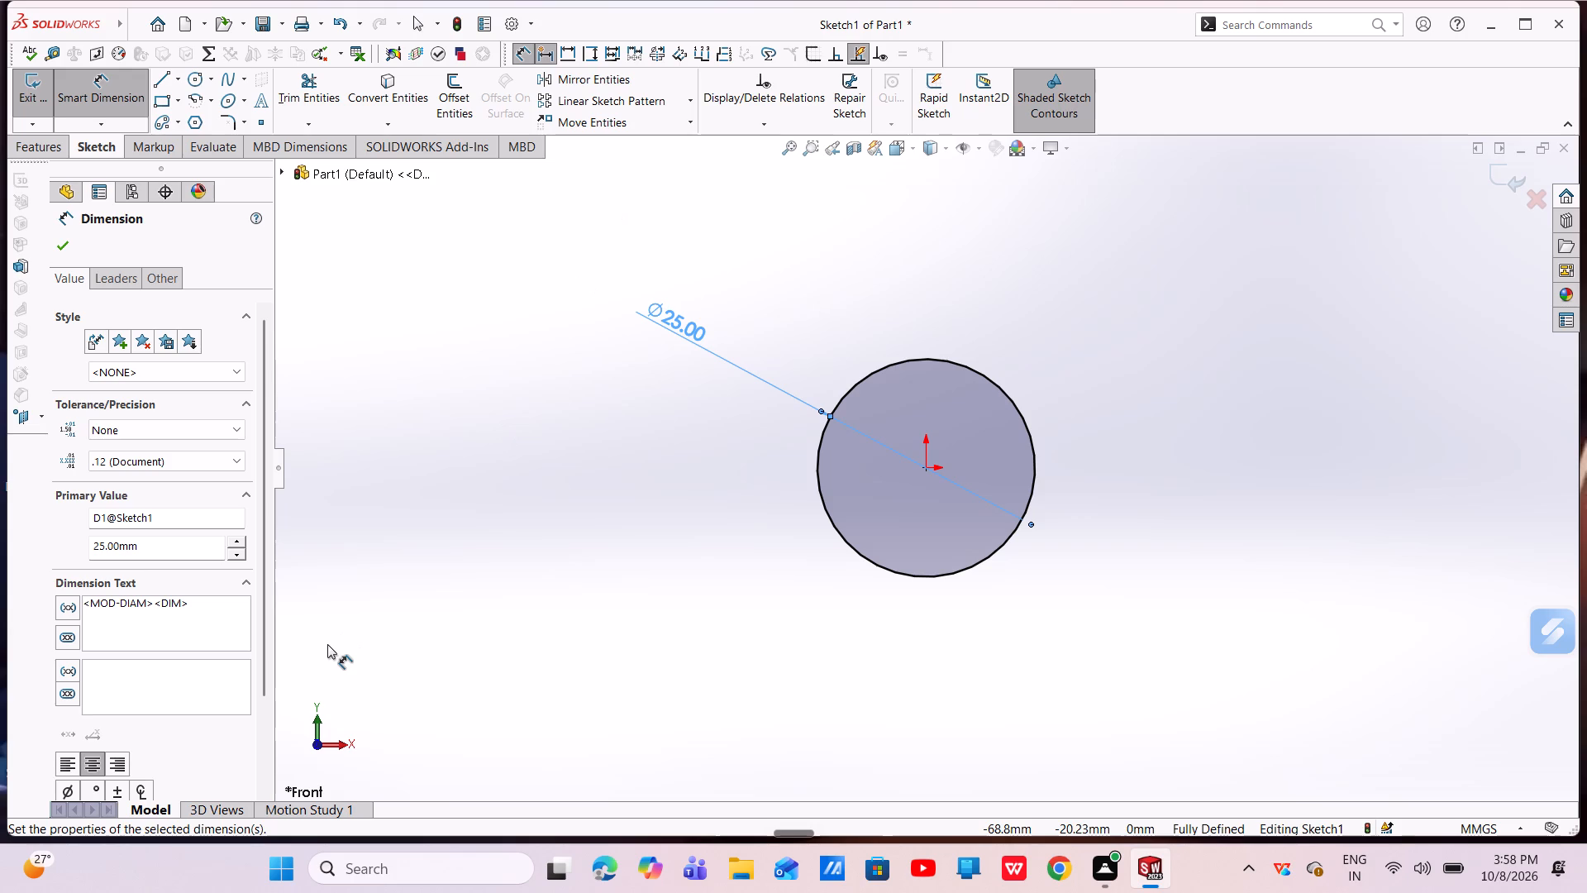
Set the origin-centred circle's diameter to 50 mm.
double_click(673, 322)
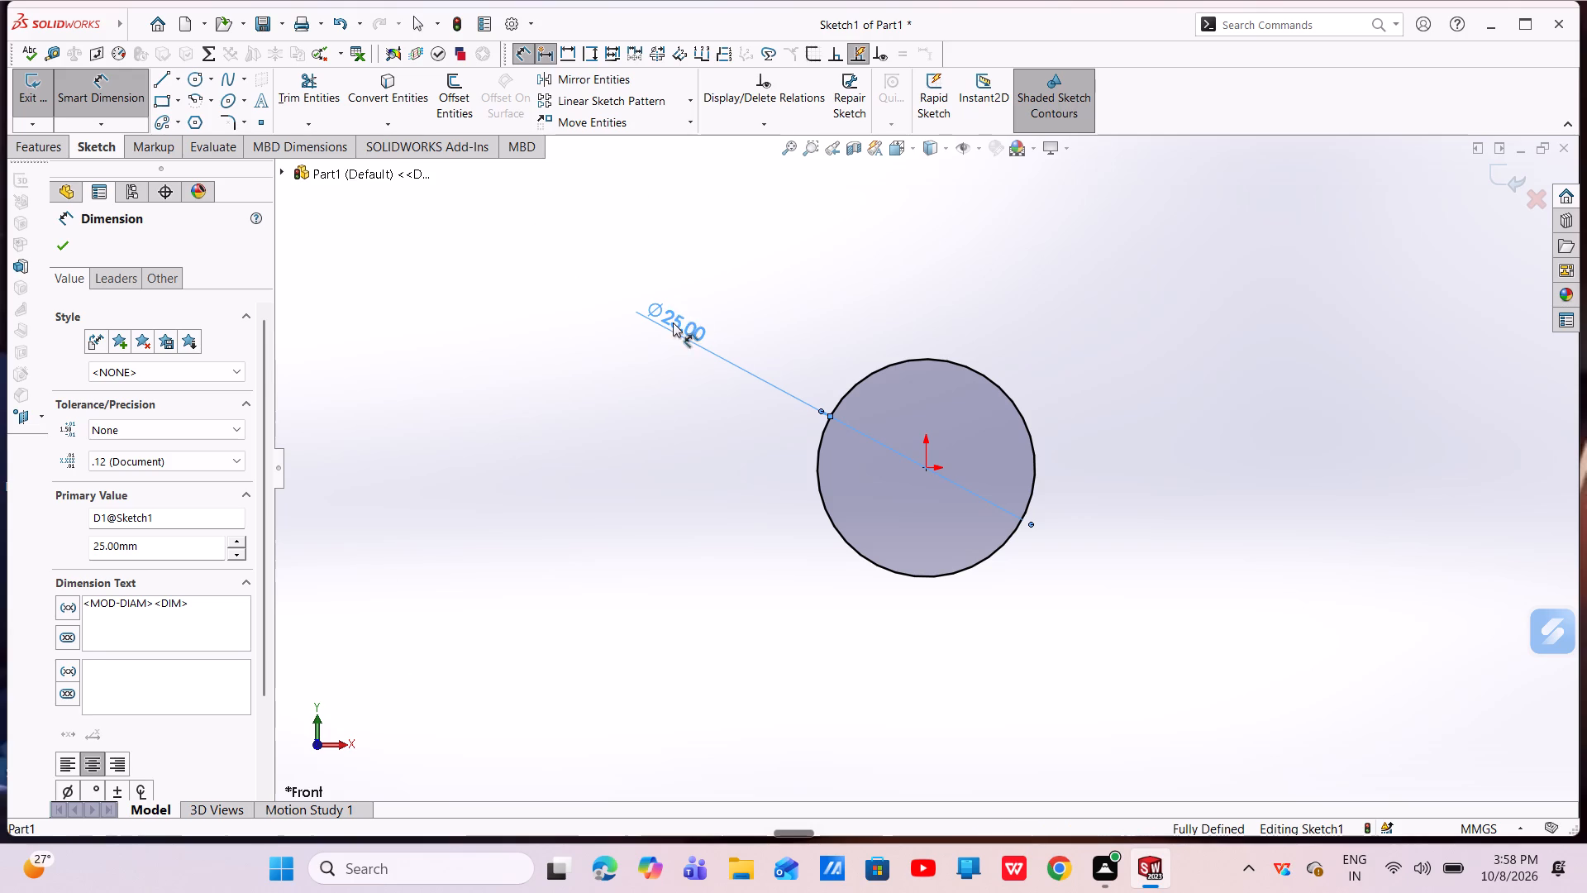
key("BackSpace")
type("50")
key("Return")
Sketch a nearly horizontal line about 107 mm long from the origin in the positive X direction.
scroll(873, 453, "up", 4)
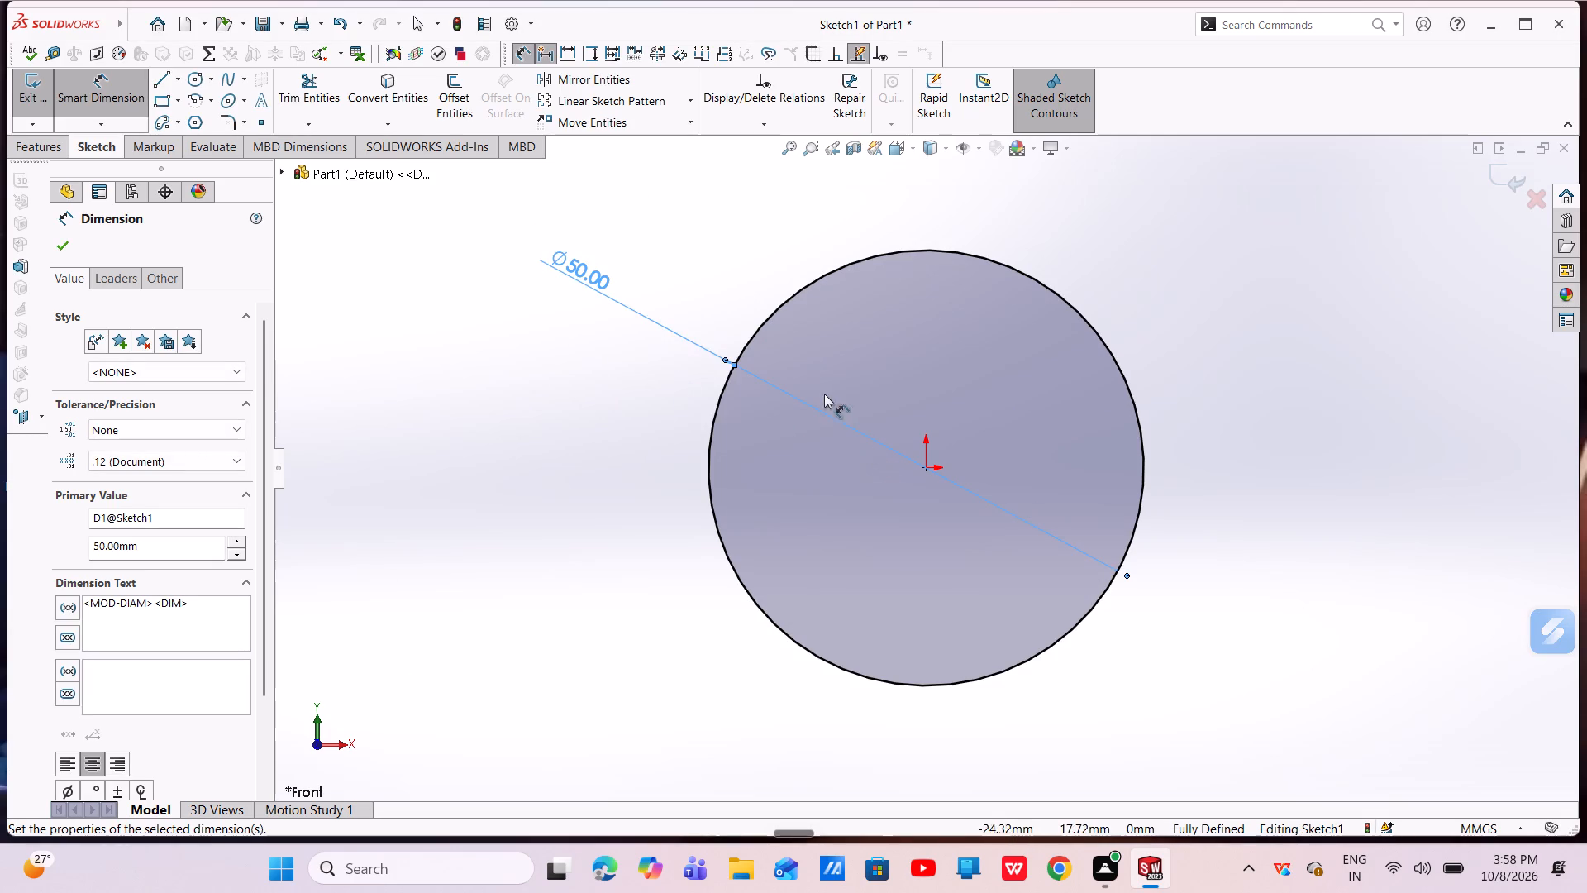
scroll(956, 480, "up", 1)
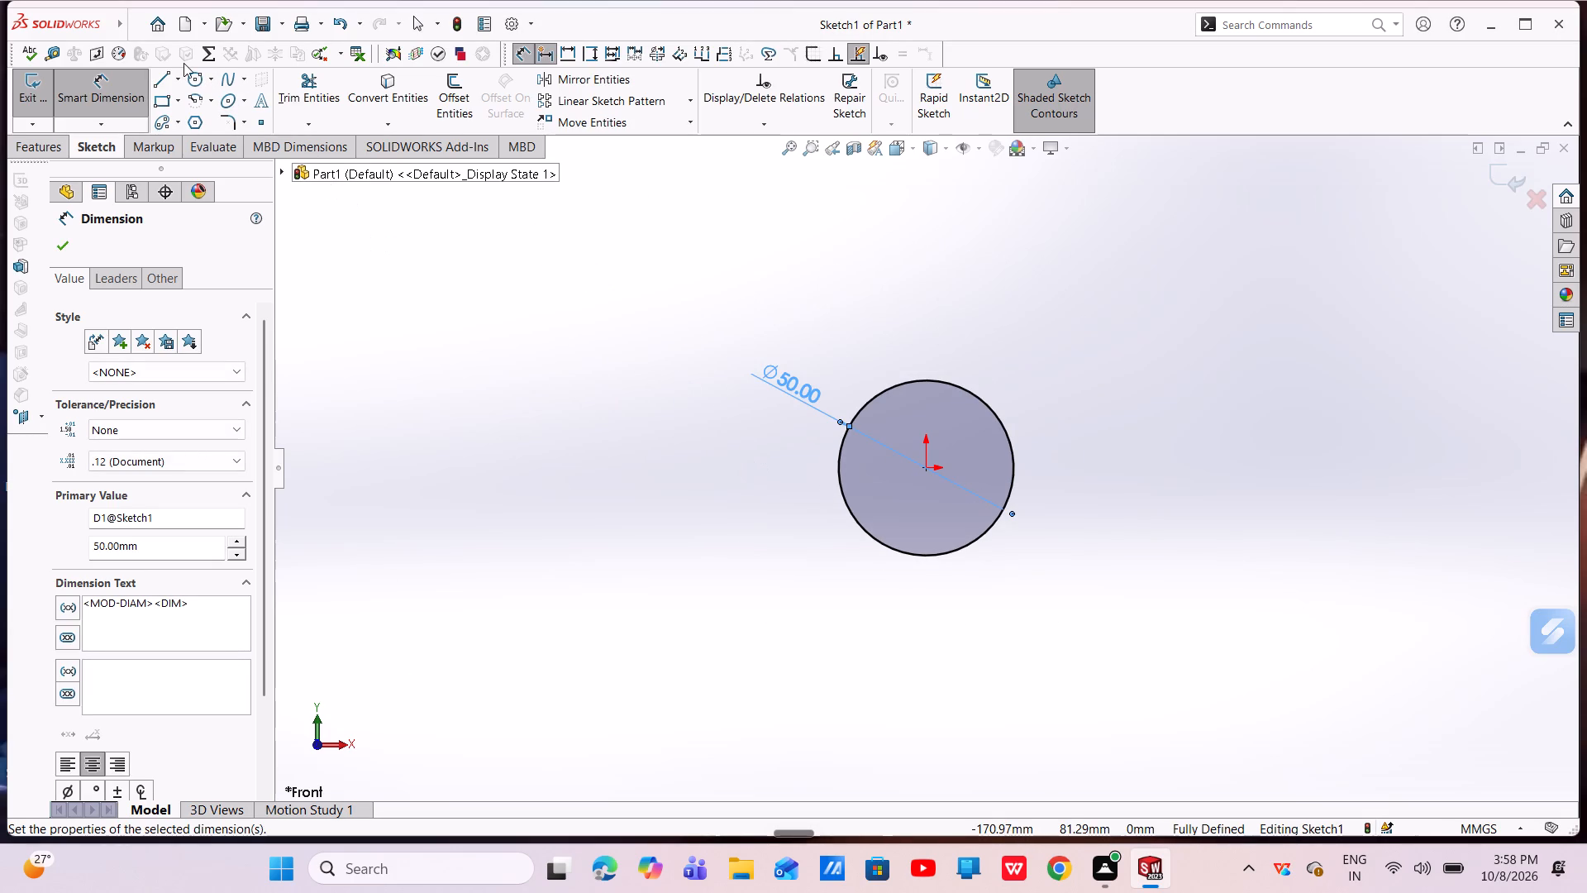
left_click(165, 85)
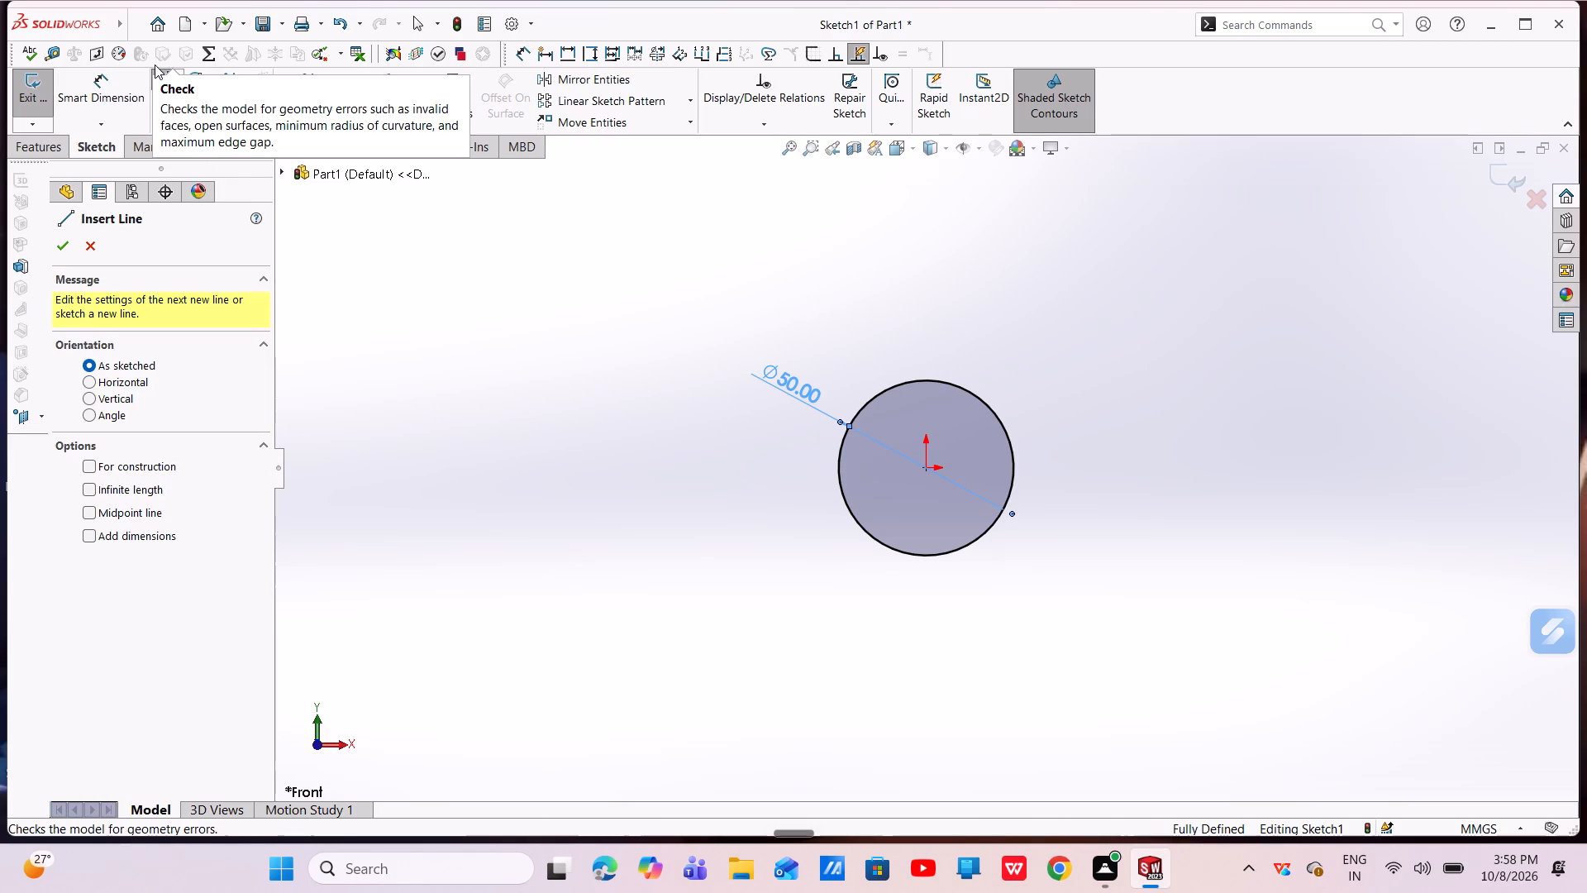
left_click(923, 463)
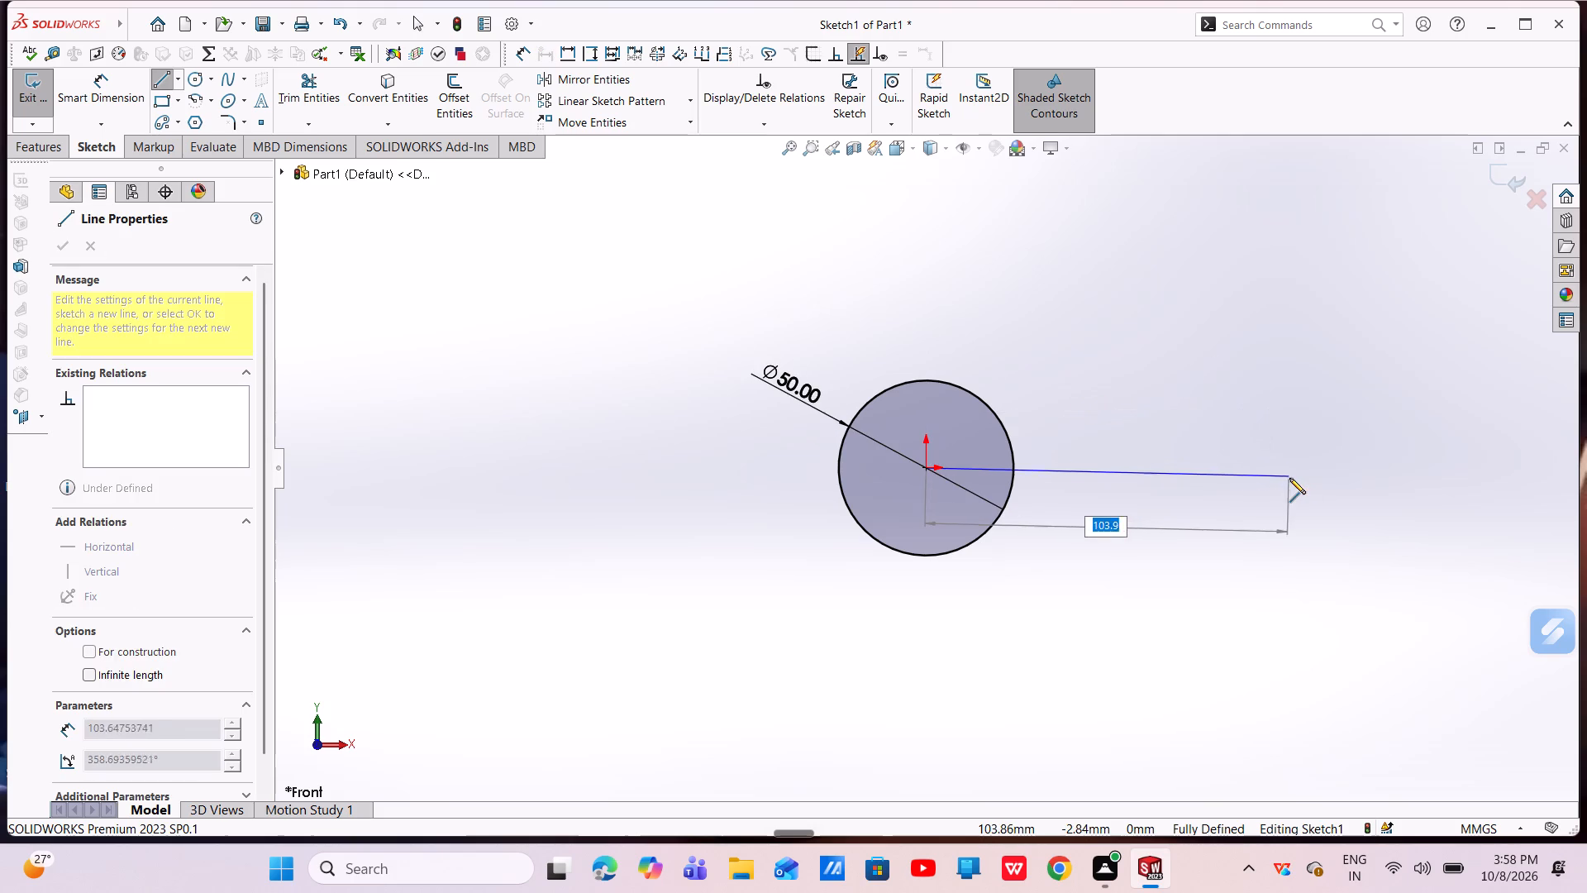
left_click(1301, 476)
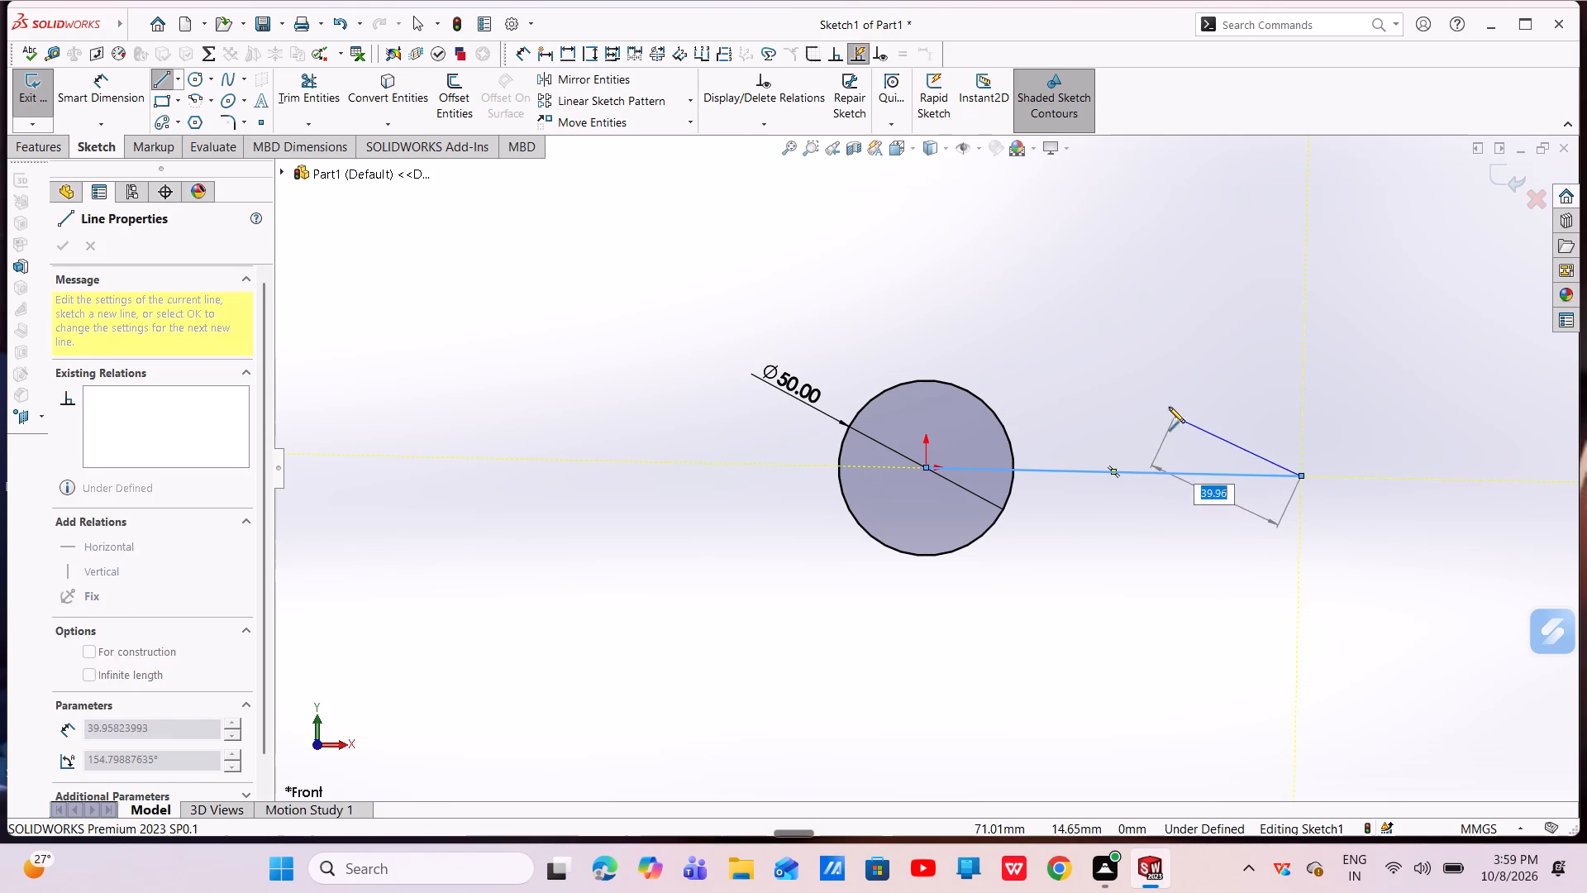
key("Escape")
Dimension the horizontal distance between the line's endpoints and set it to 60 mm.
left_click(121, 84)
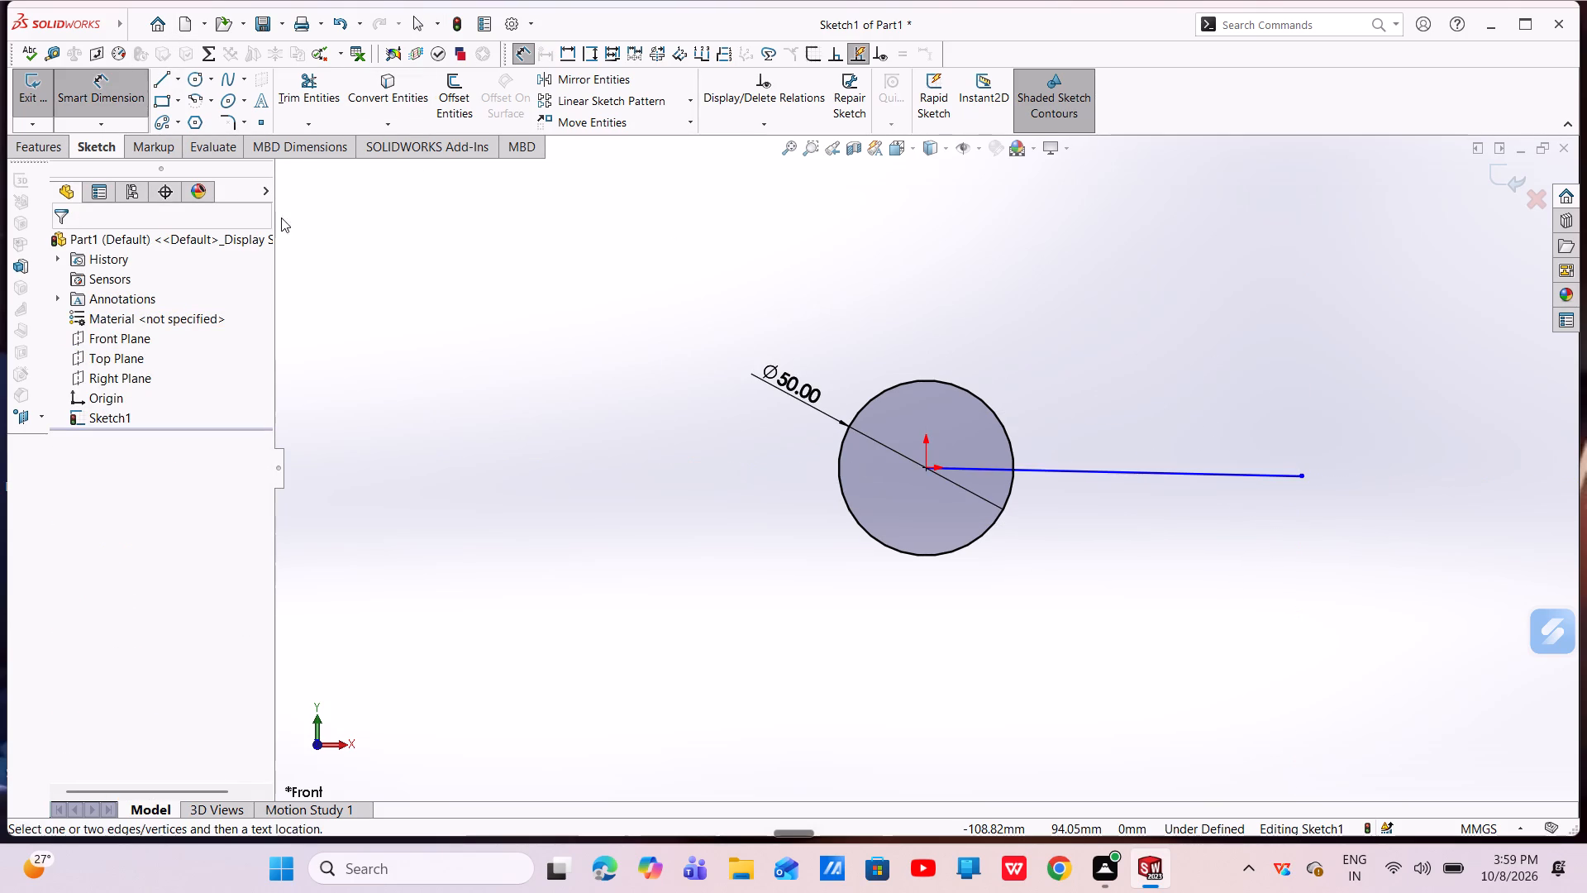
left_click(1120, 471)
left_click(1029, 623)
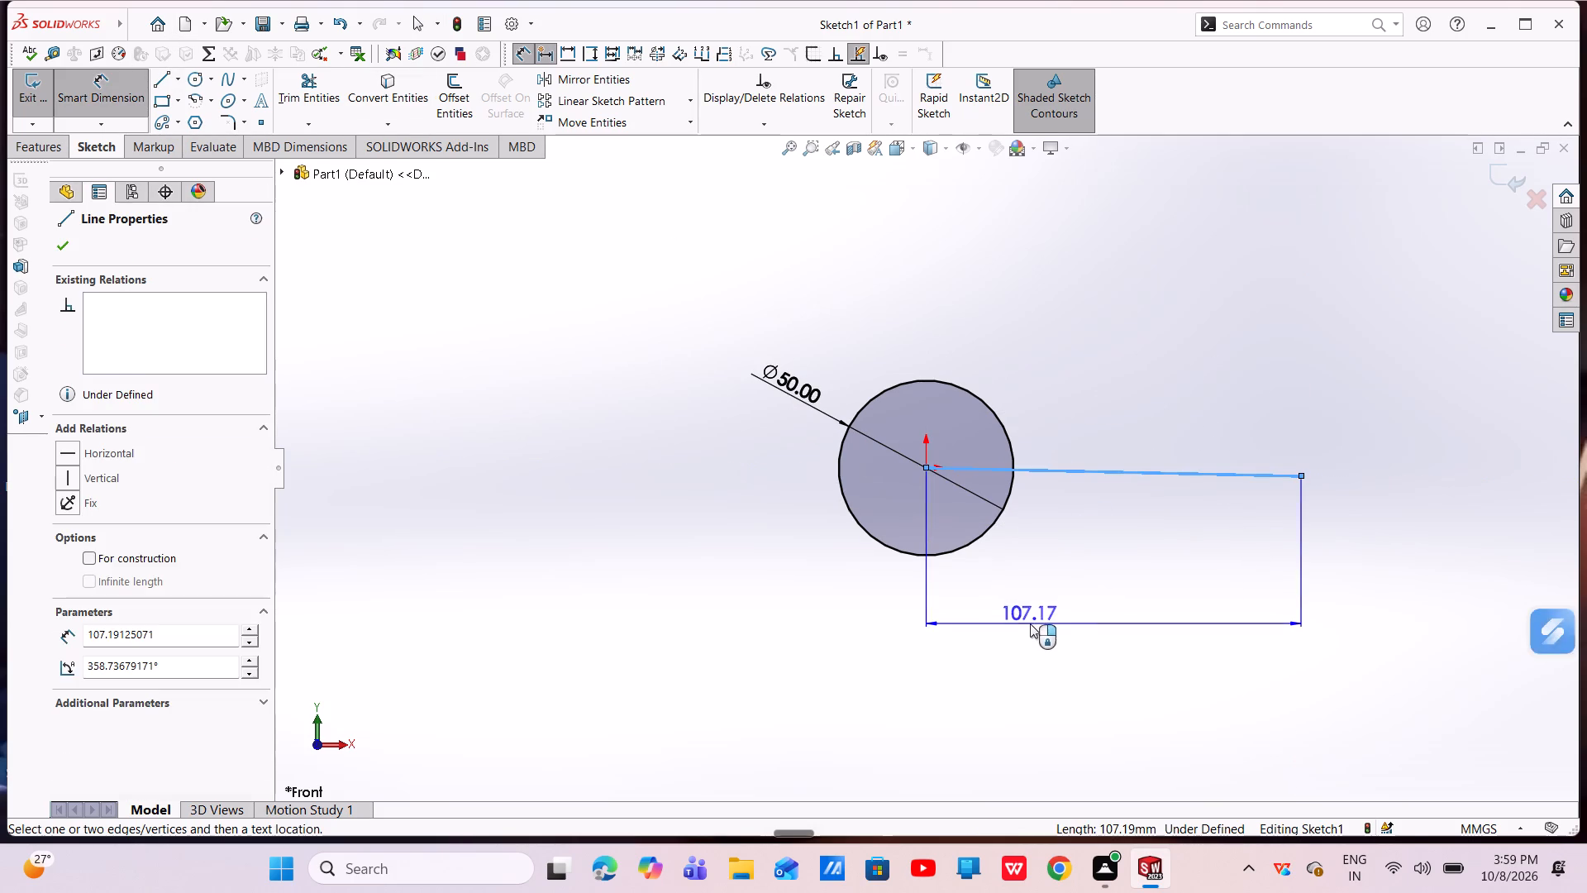
key("BackSpace")
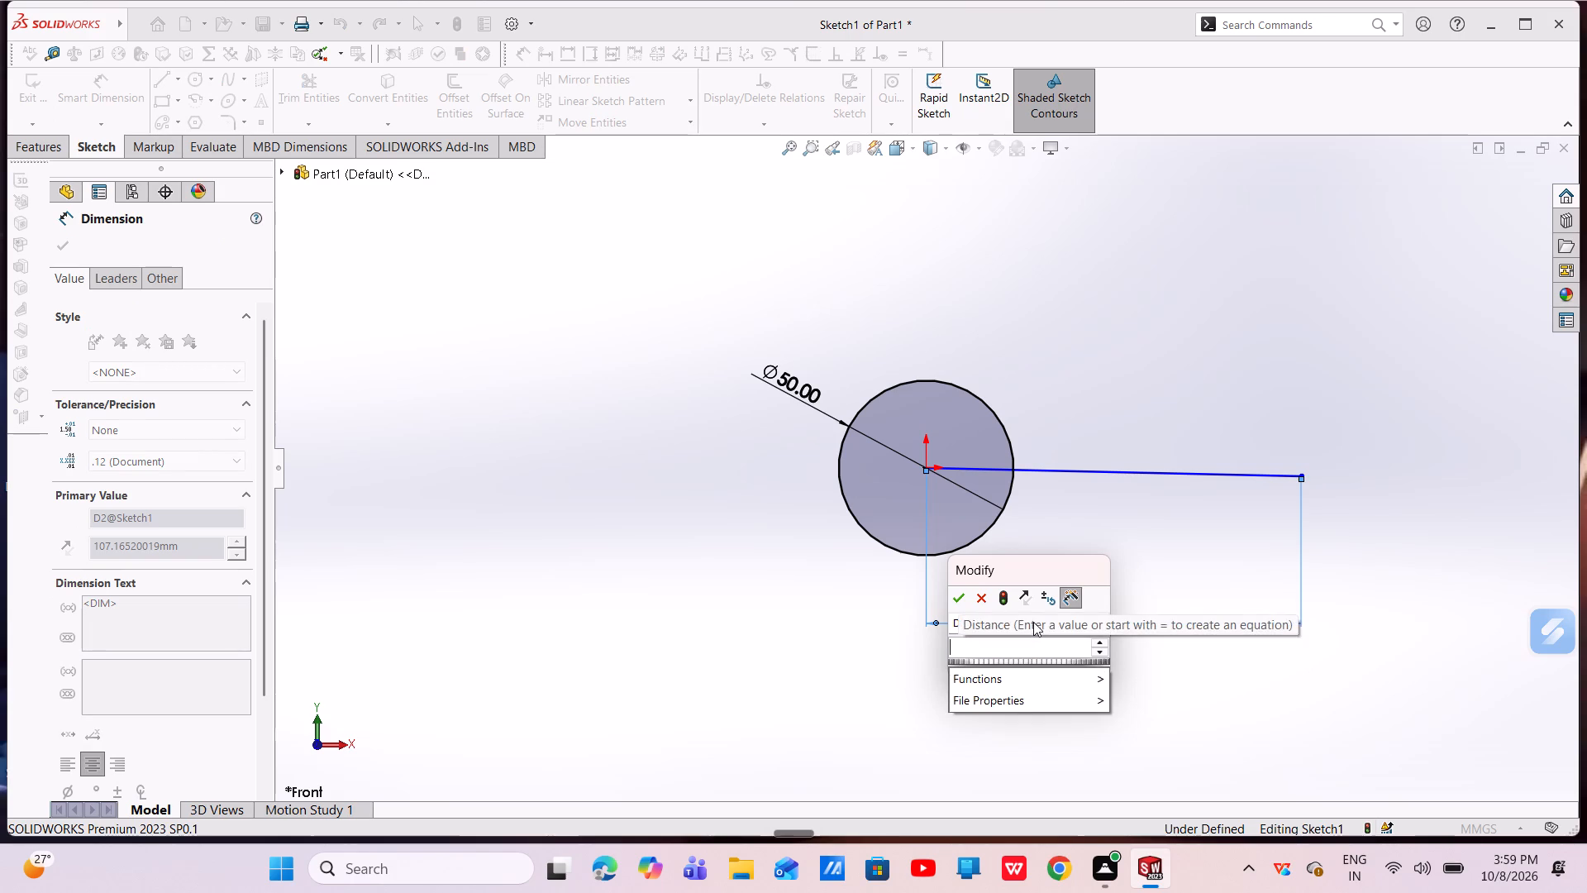
key("6")
key("0")
key("Return")
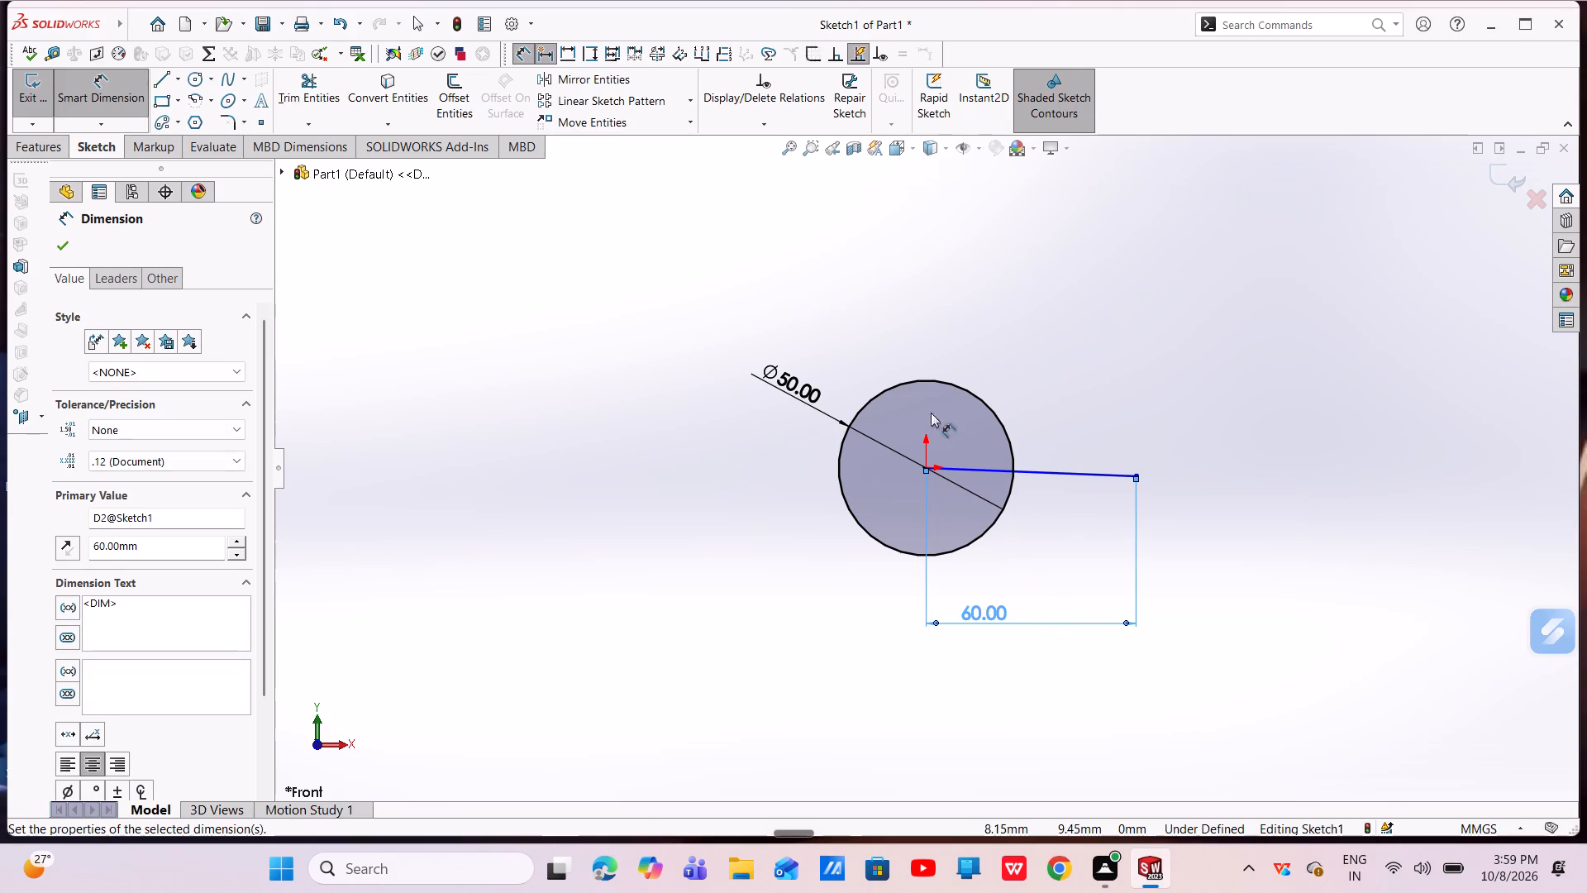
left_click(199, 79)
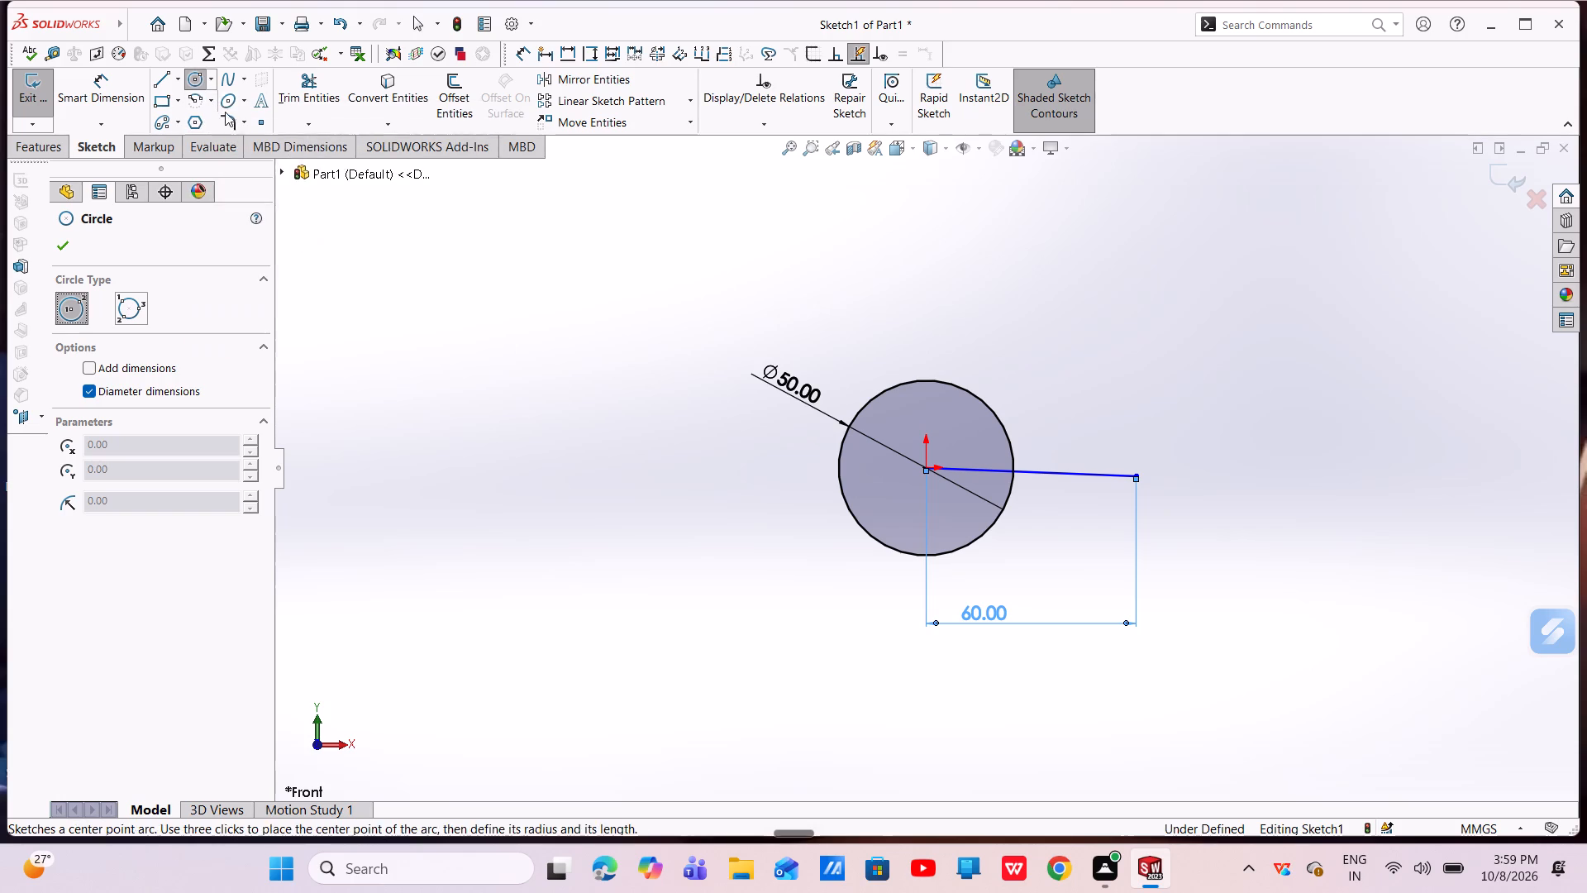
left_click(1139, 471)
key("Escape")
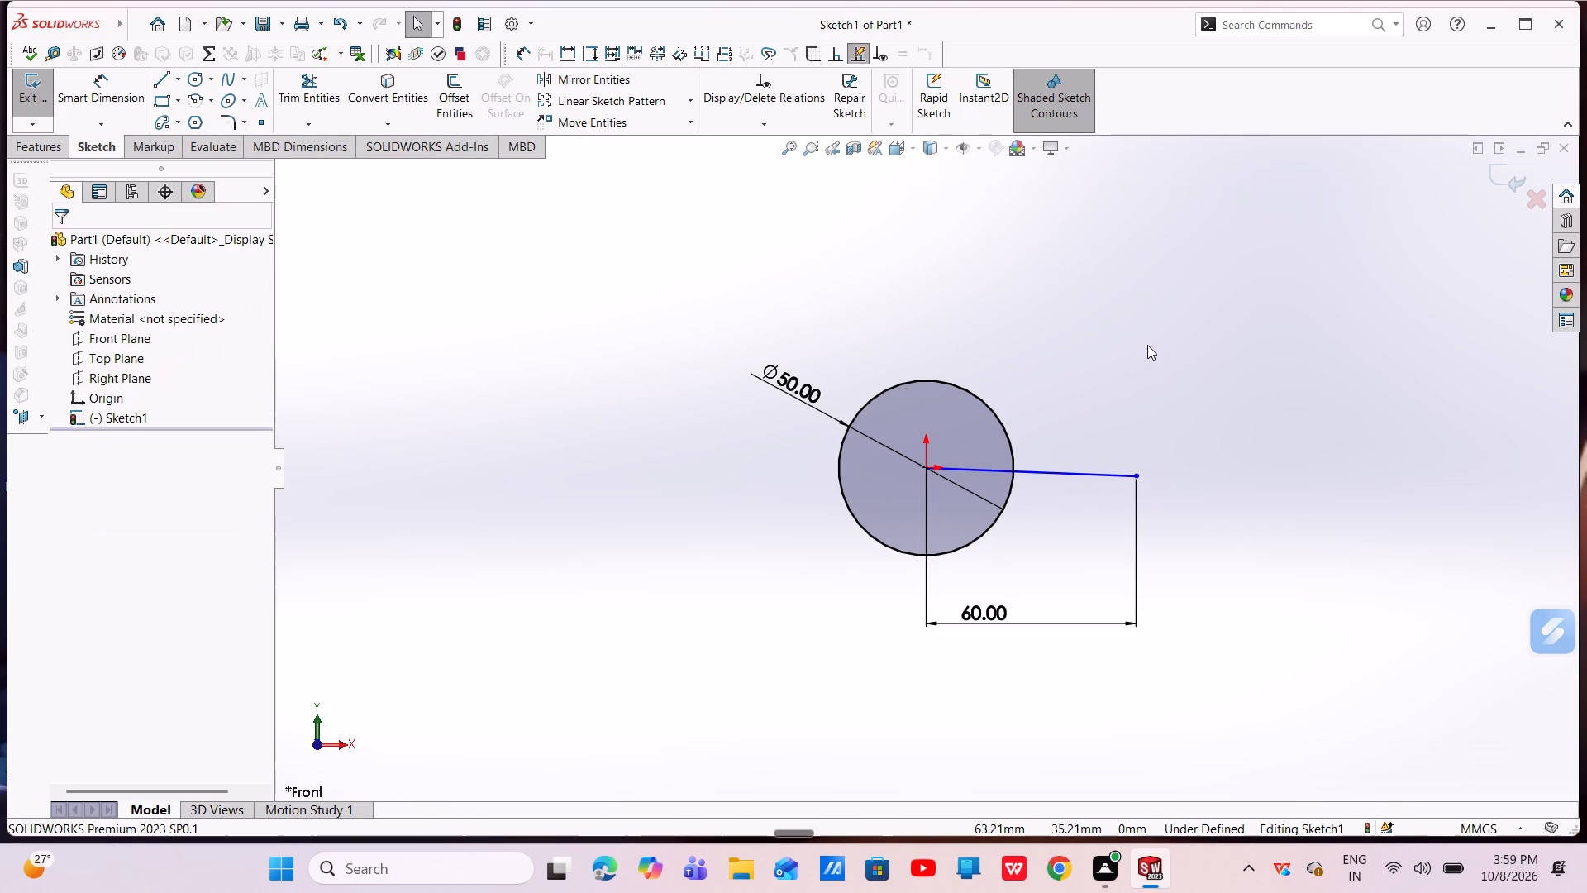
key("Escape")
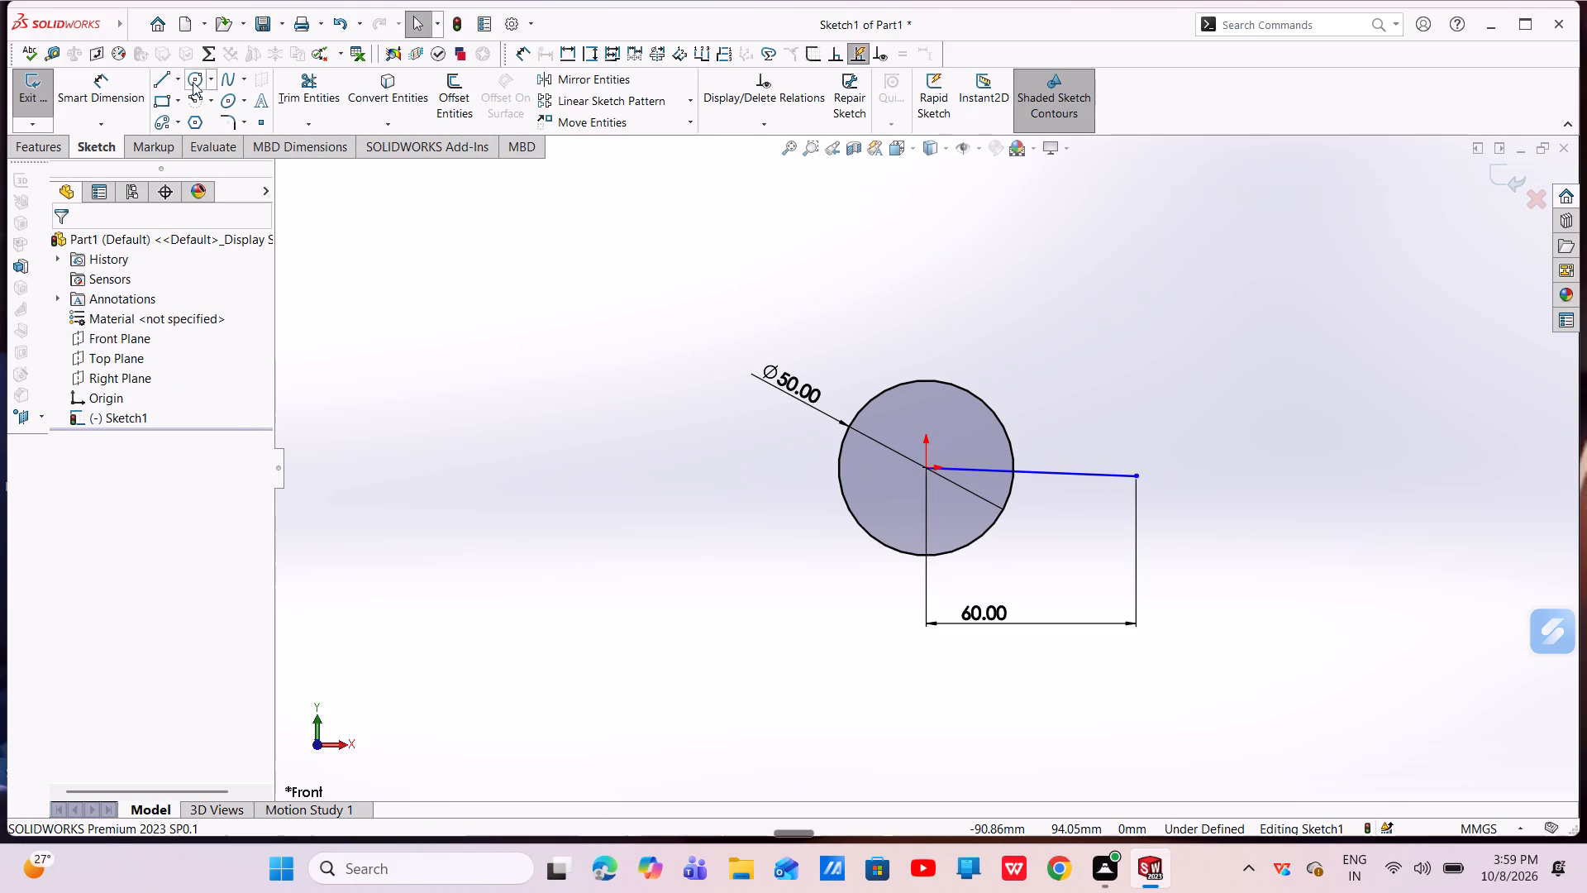
Sketch a second circle about 64 mm in diameter, centred on the line's free endpoint.
left_click(195, 80)
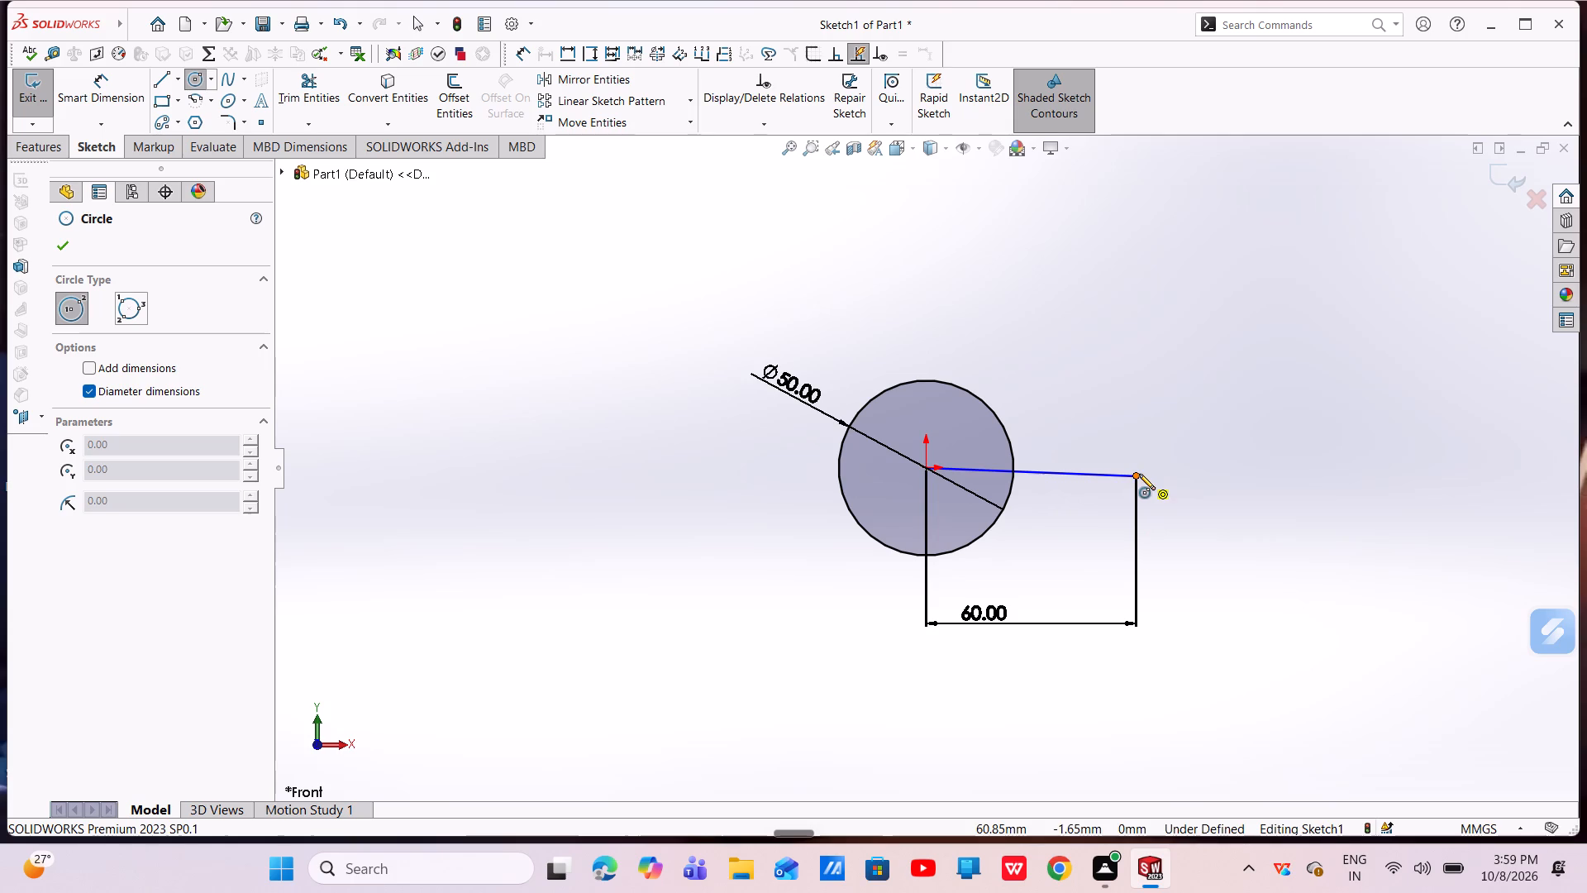
left_click(1139, 474)
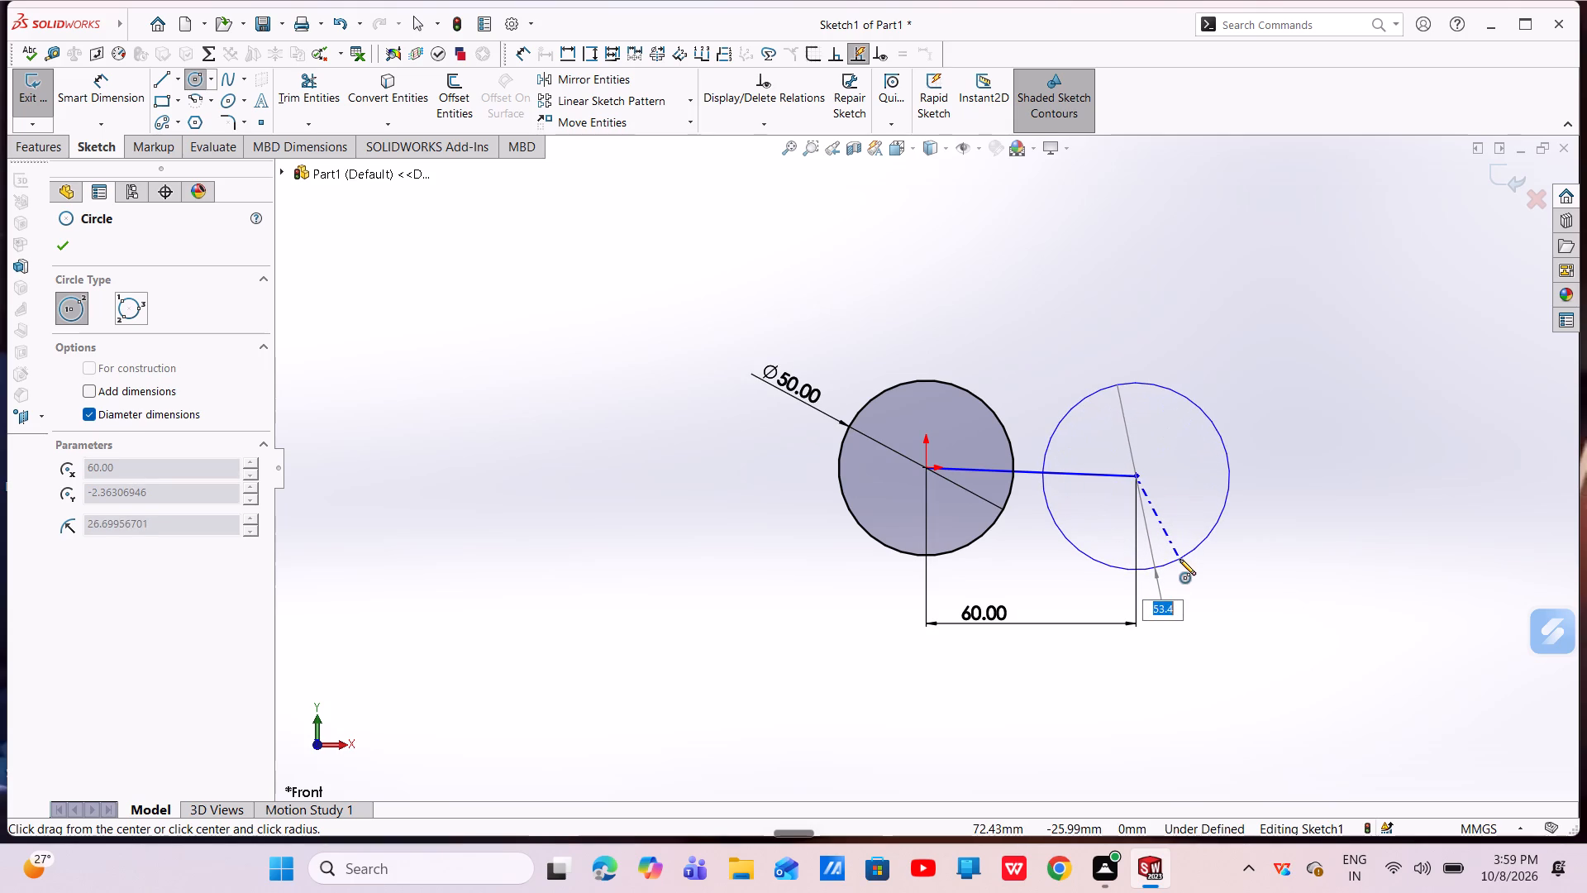
left_click(1187, 575)
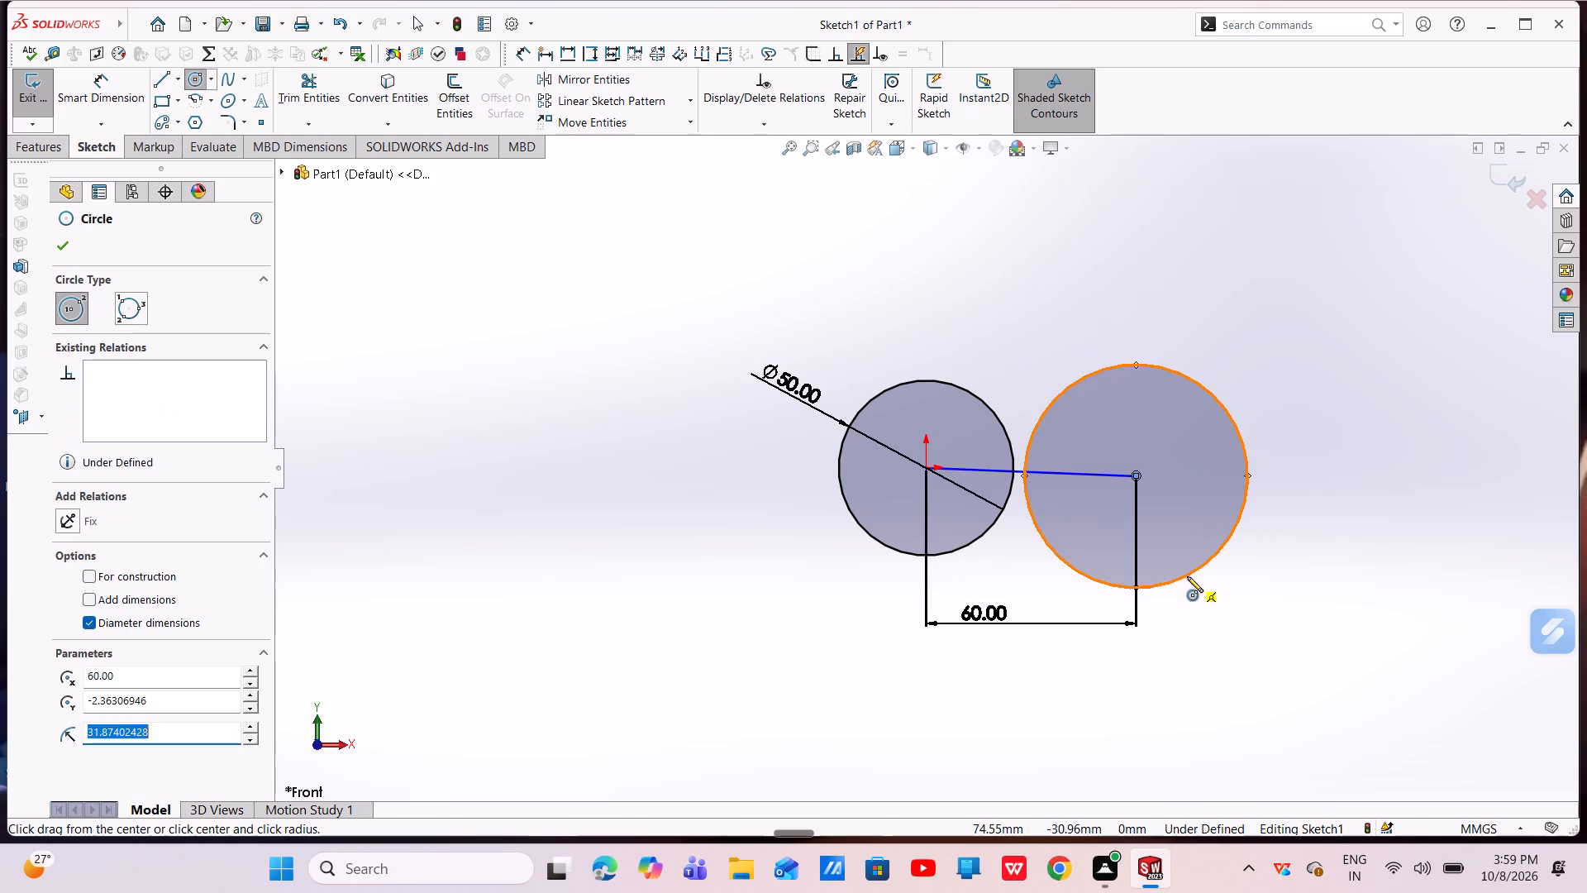
key("Escape")
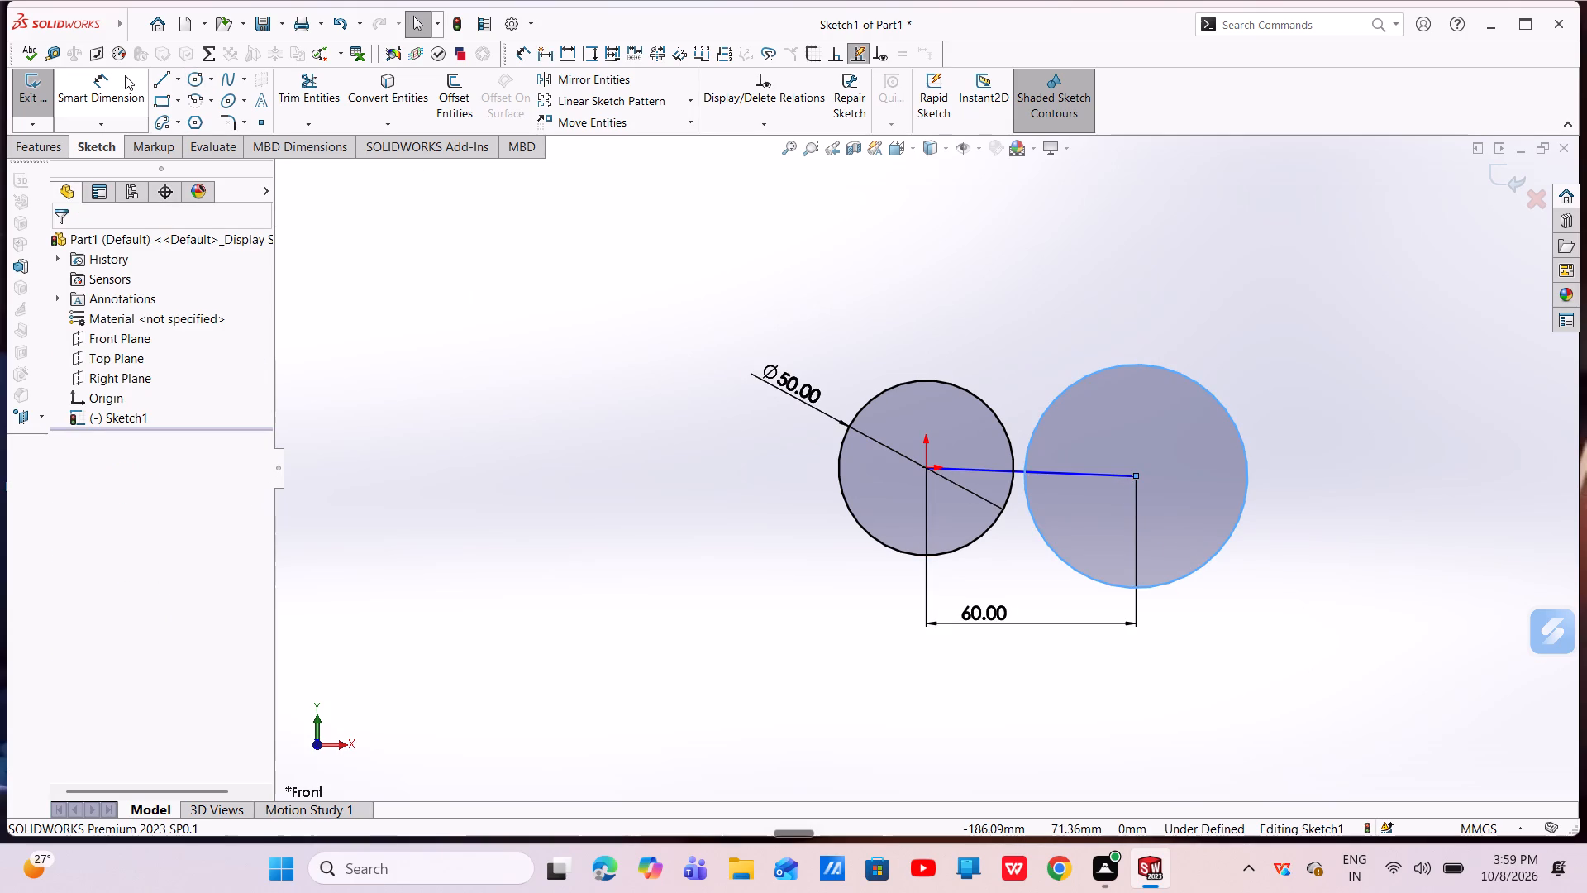
Dimension the second circle's diameter and set it to 60 mm.
left_click(125, 75)
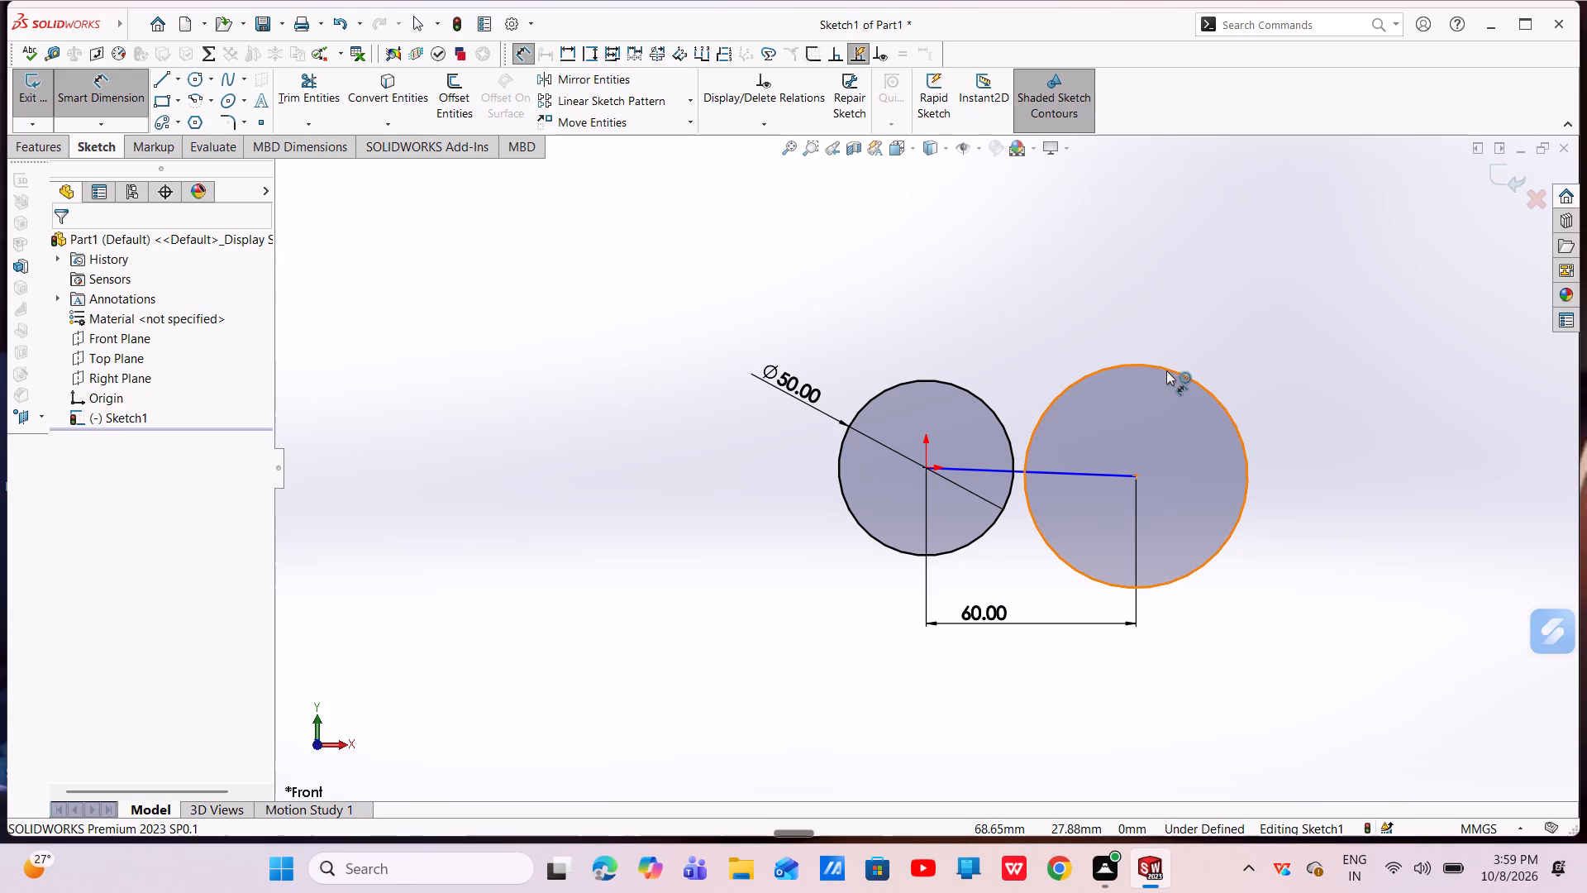
left_click(1166, 370)
left_click(1308, 342)
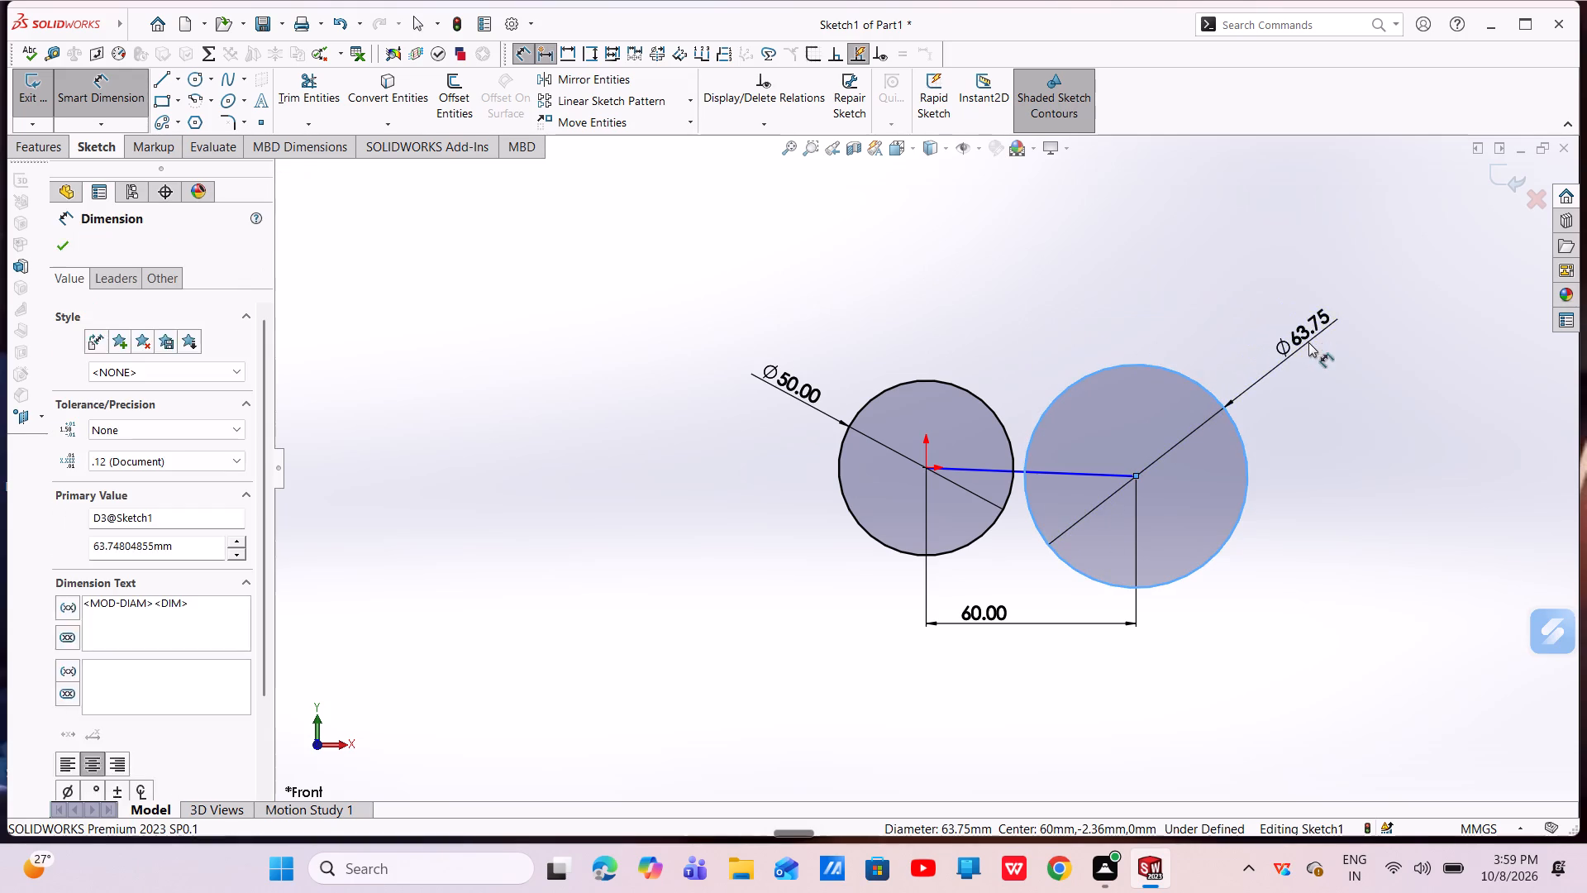
key("BackSpace")
key("6")
key("0")
key("Return")
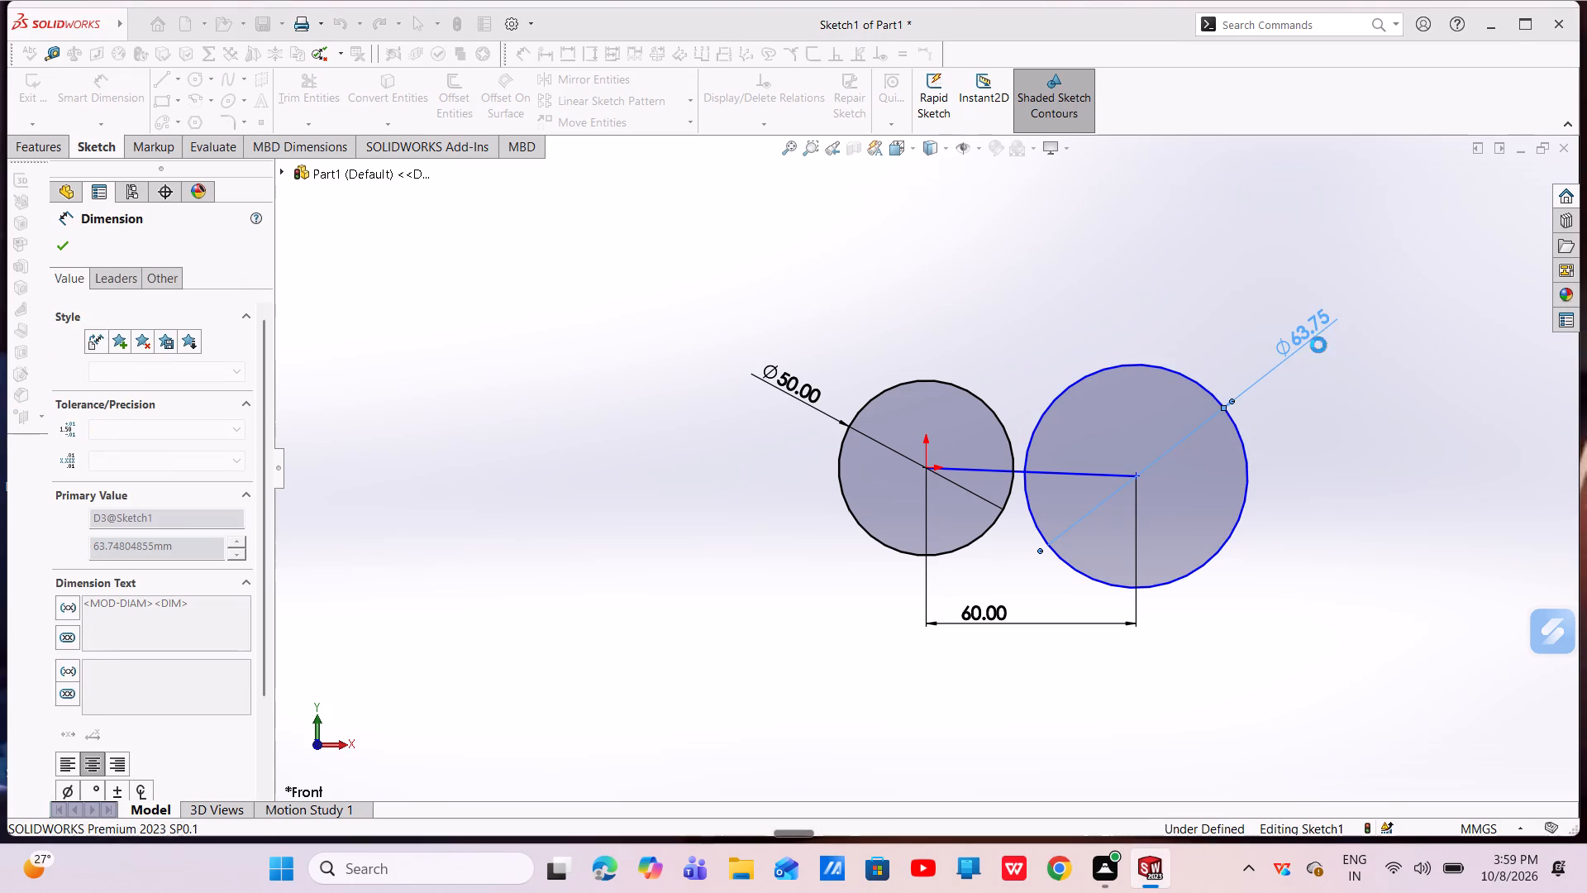
key("Escape")
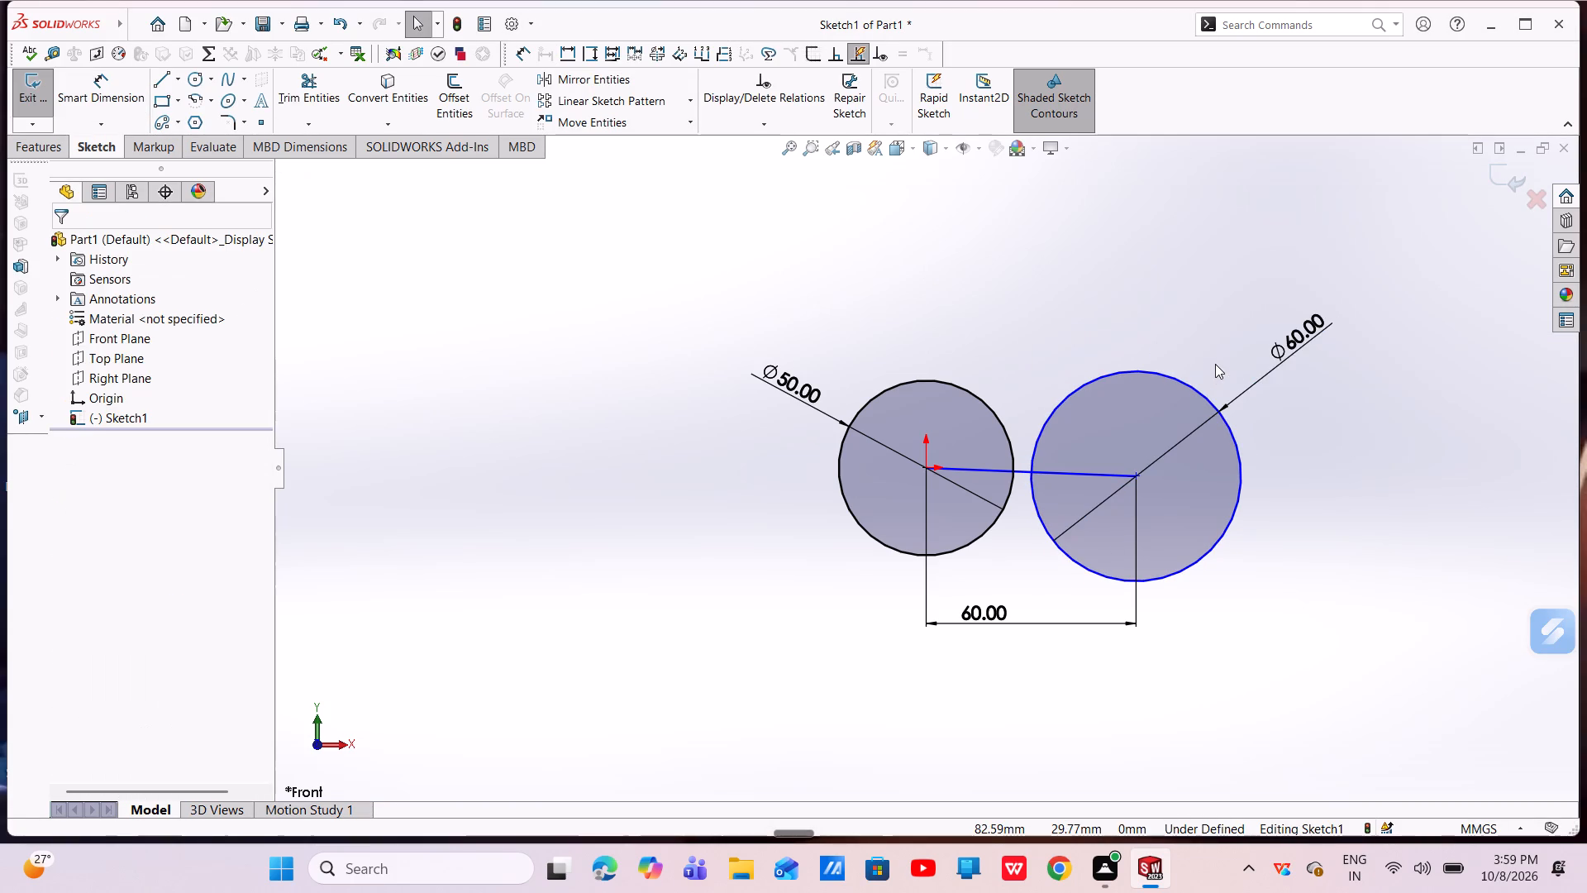
Set the second circle's diameter, at the line's free end, to 50 mm.
left_click(162, 79)
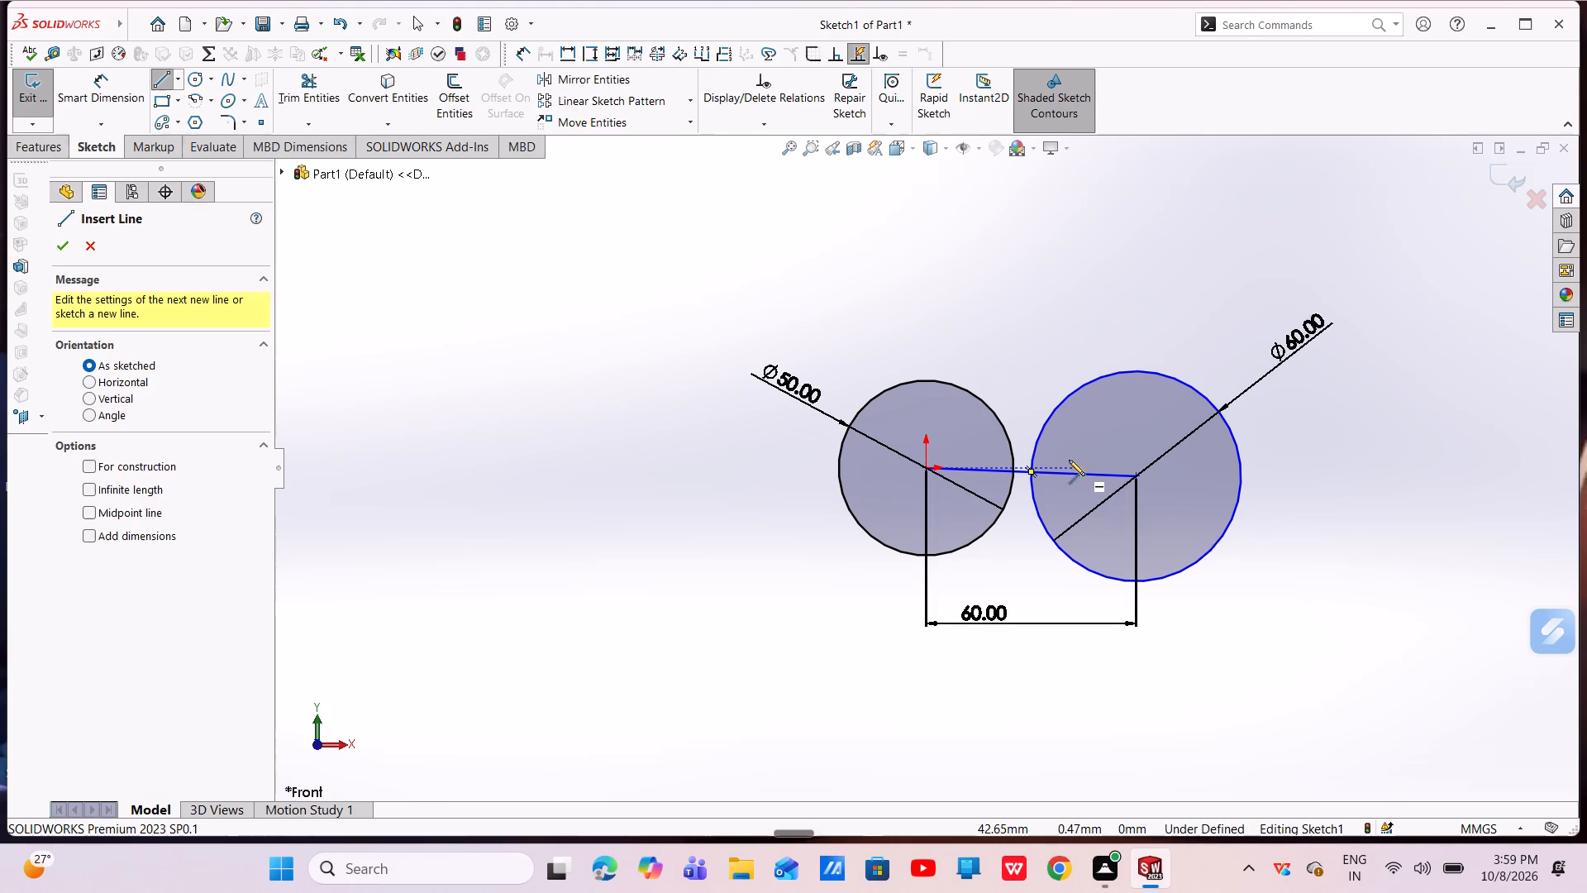
key("Escape")
double_click(1296, 333)
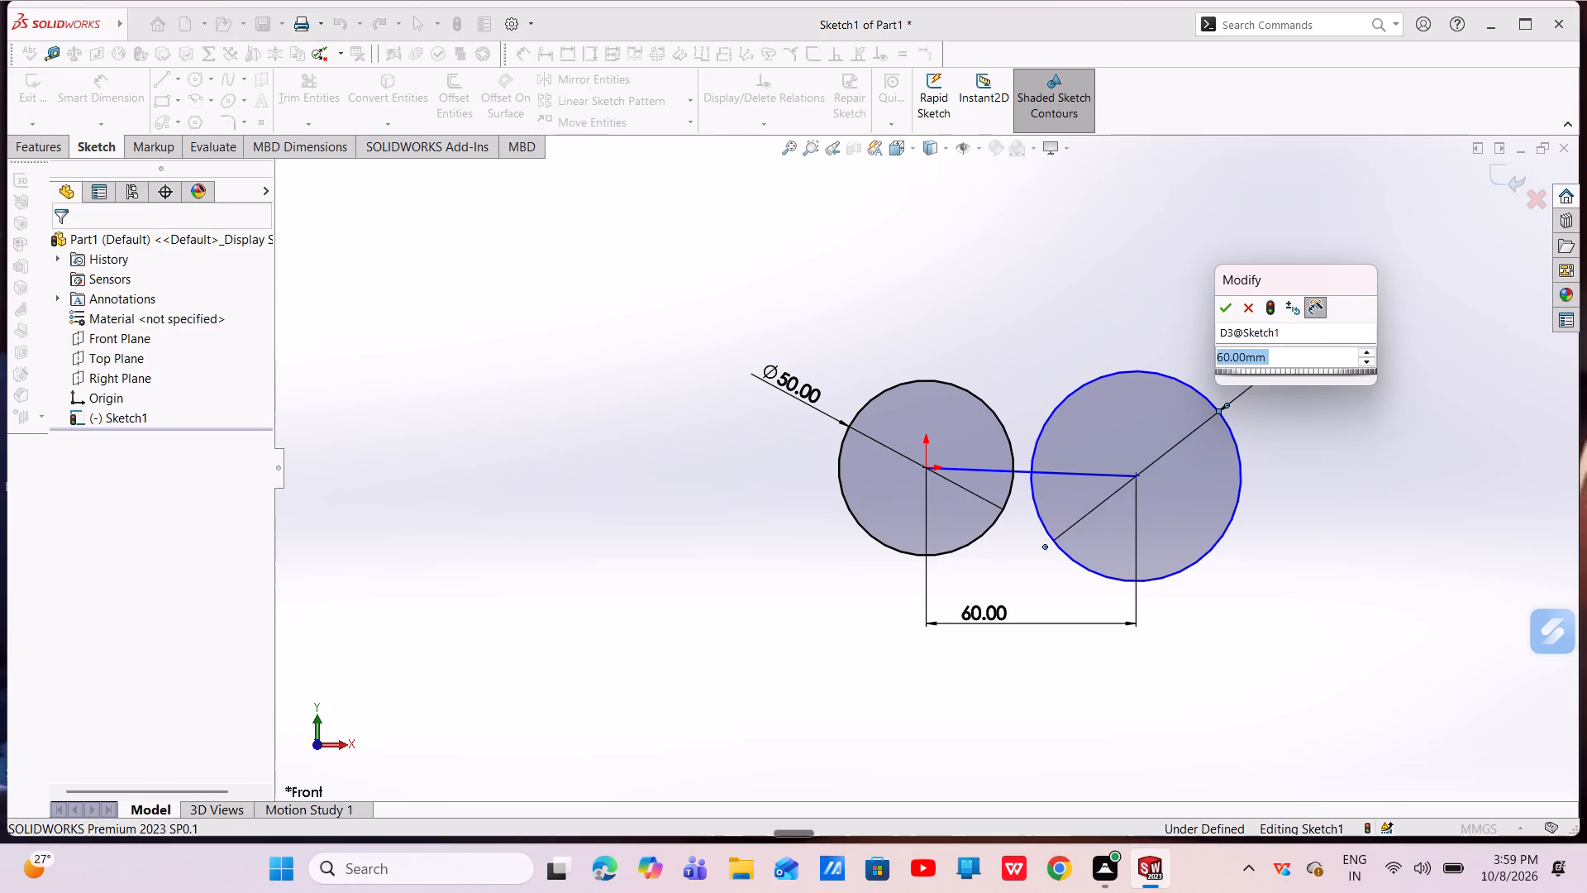
key("BackSpace")
key("5")
key("0")
key("Return")
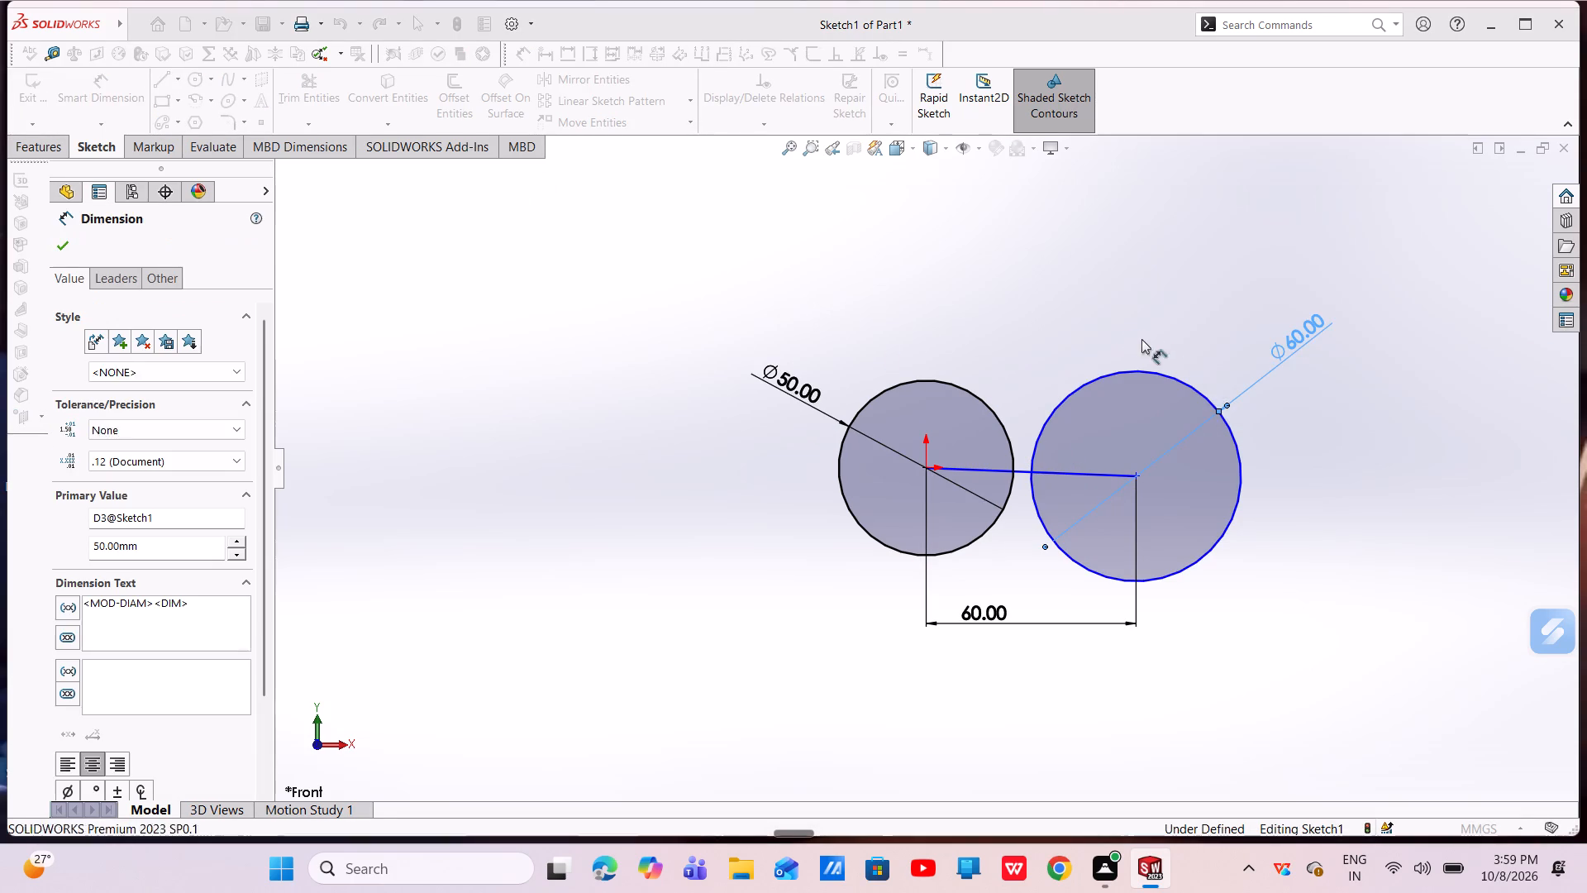
Sketch a line about 66 mm long above the centre line, from the first circle's top to the second circle.
left_click(163, 76)
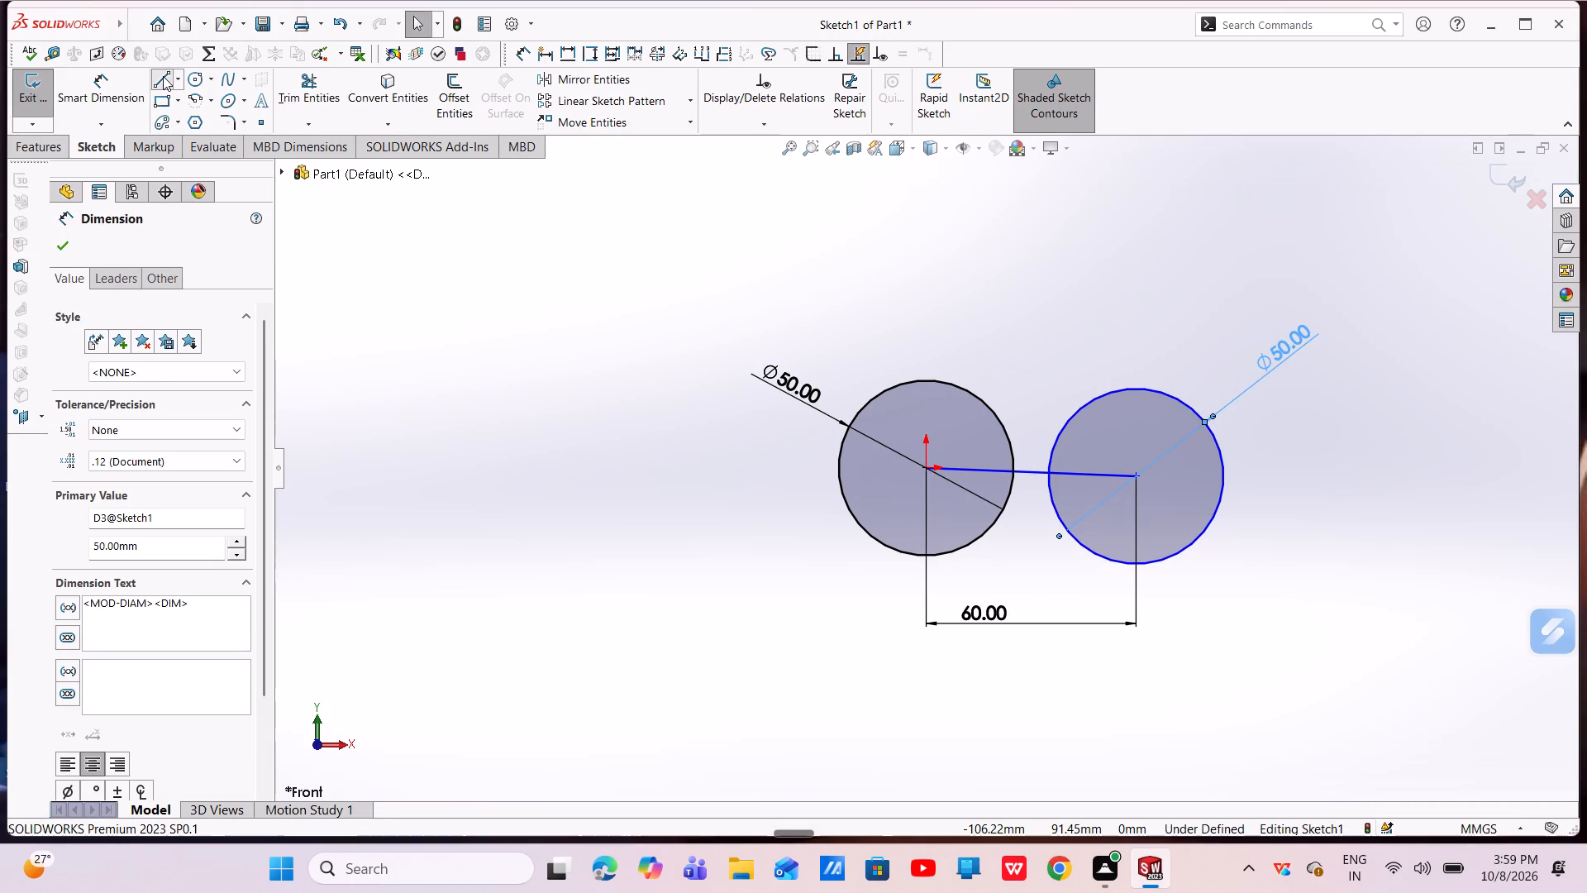
left_click(904, 380)
left_click(1161, 386)
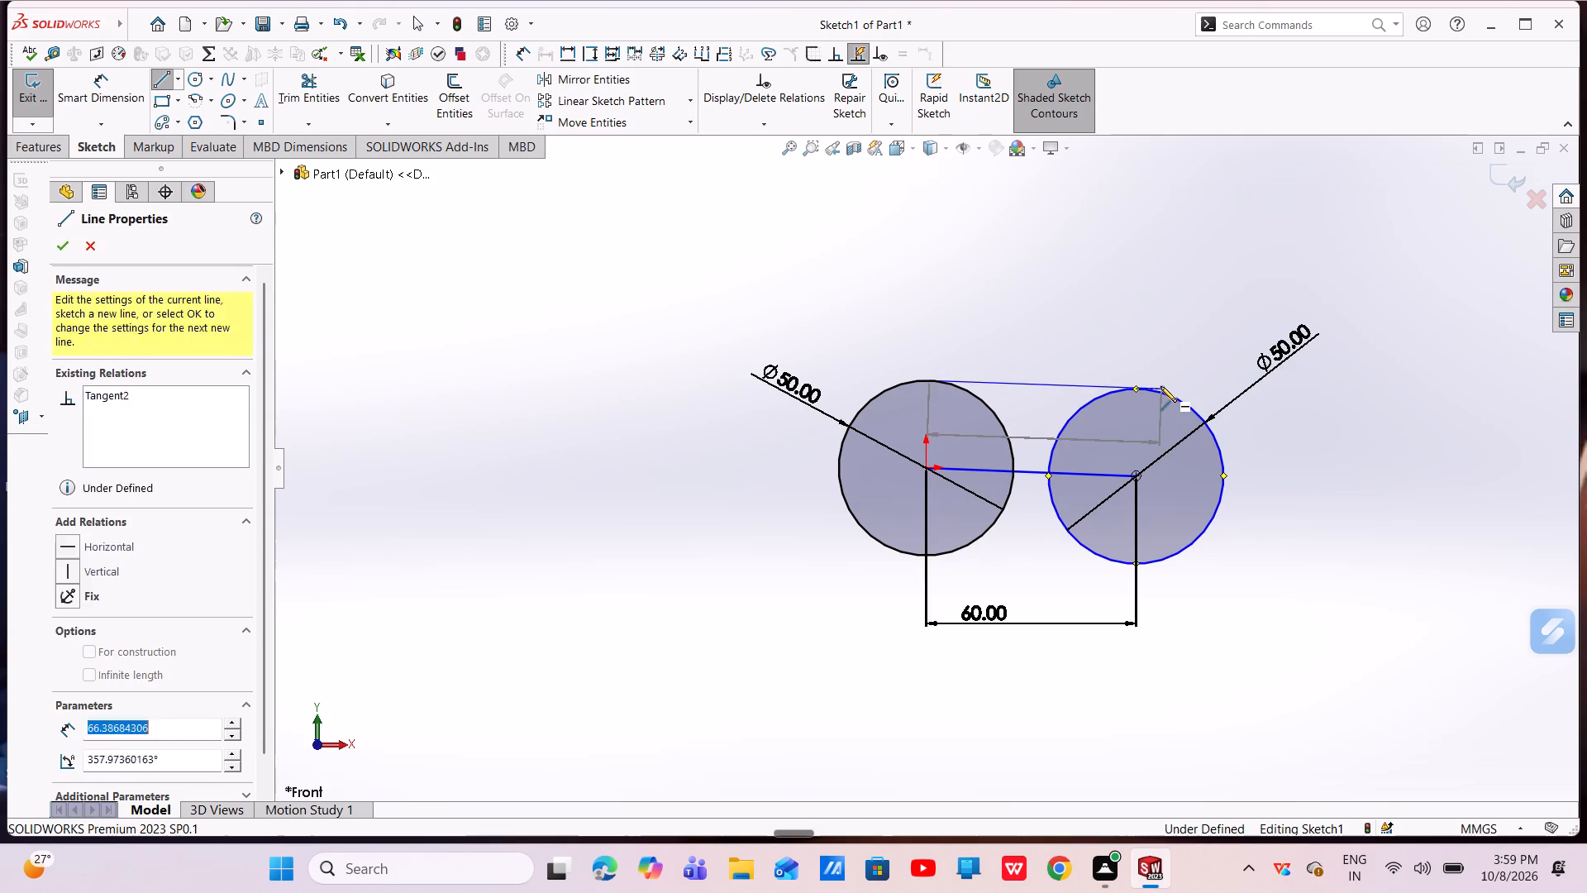
key("Escape")
Add a horizontal relation to the line joining the two circle centres.
left_click(1030, 467)
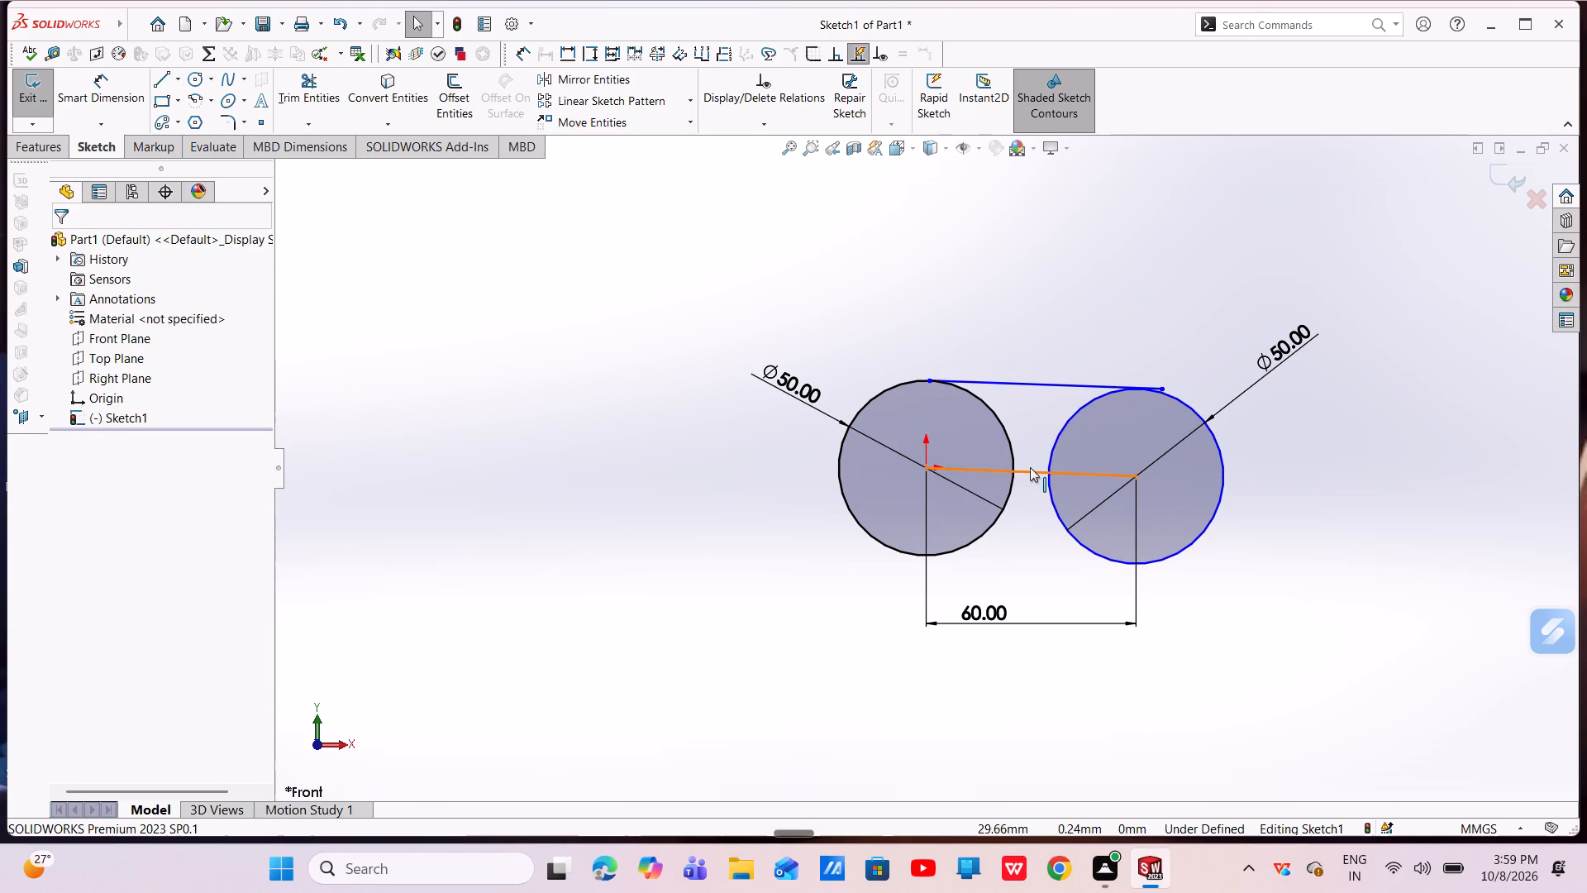
left_click(1074, 403)
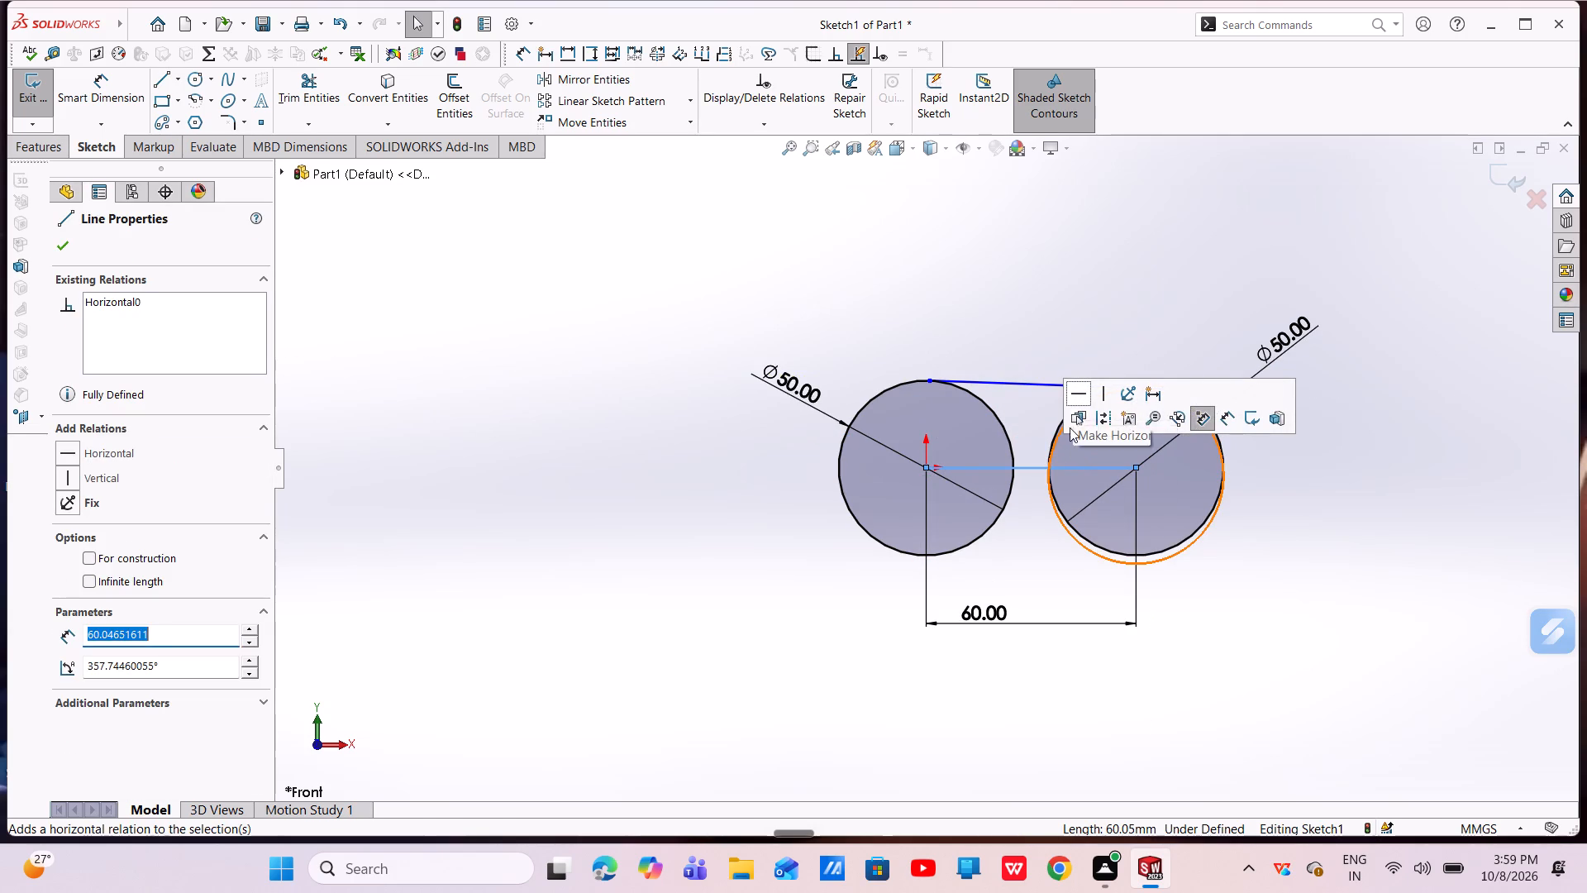
key("Escape")
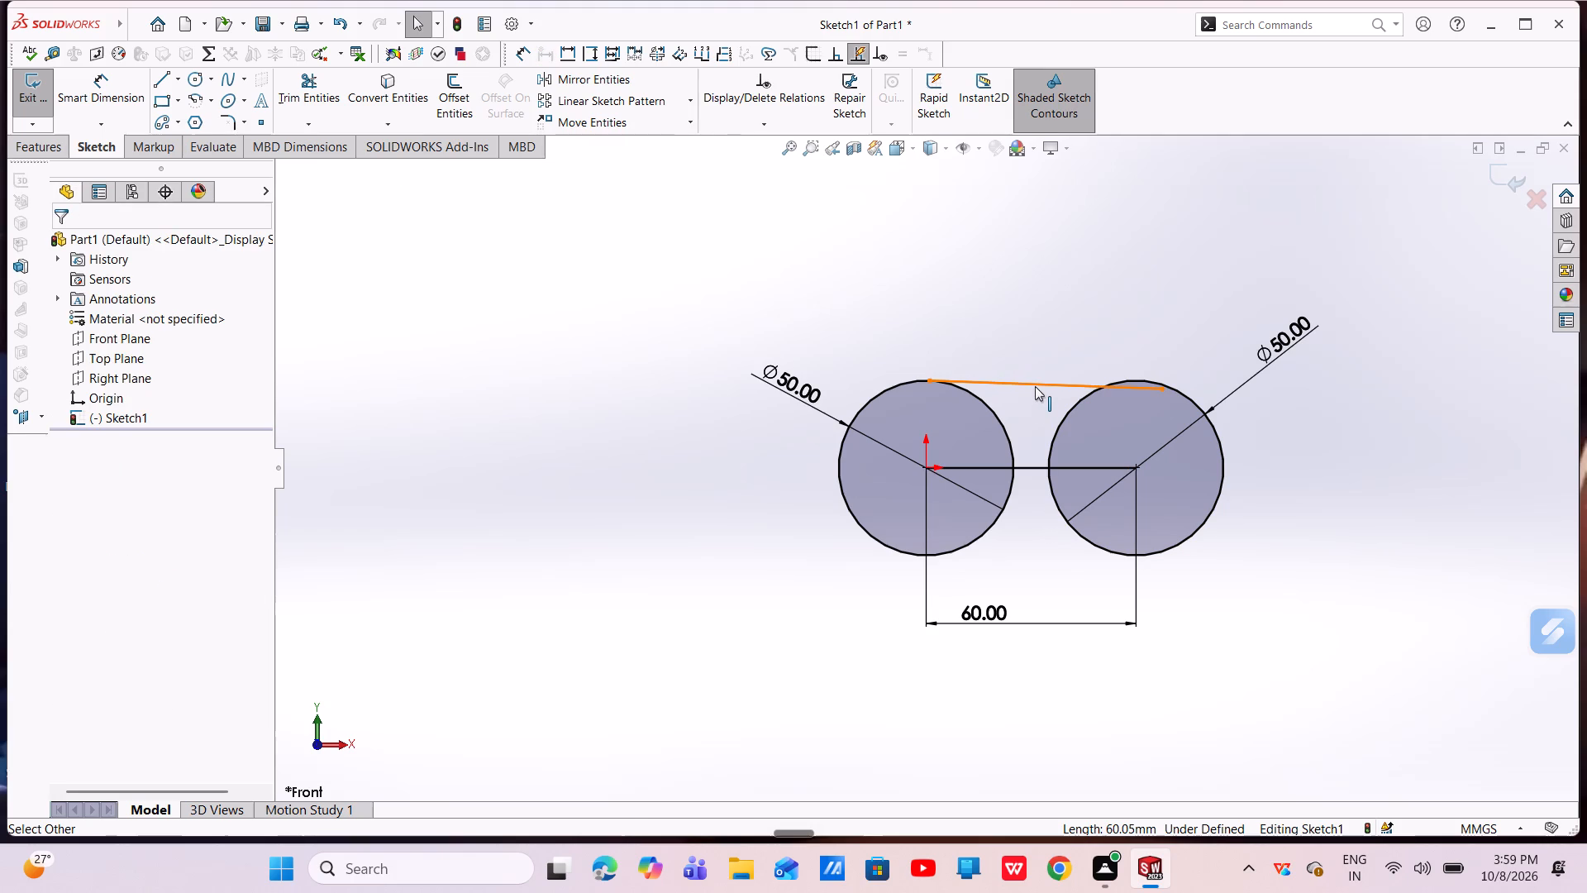
Apply tangent relations between the upper line and both circles.
left_click(1150, 387)
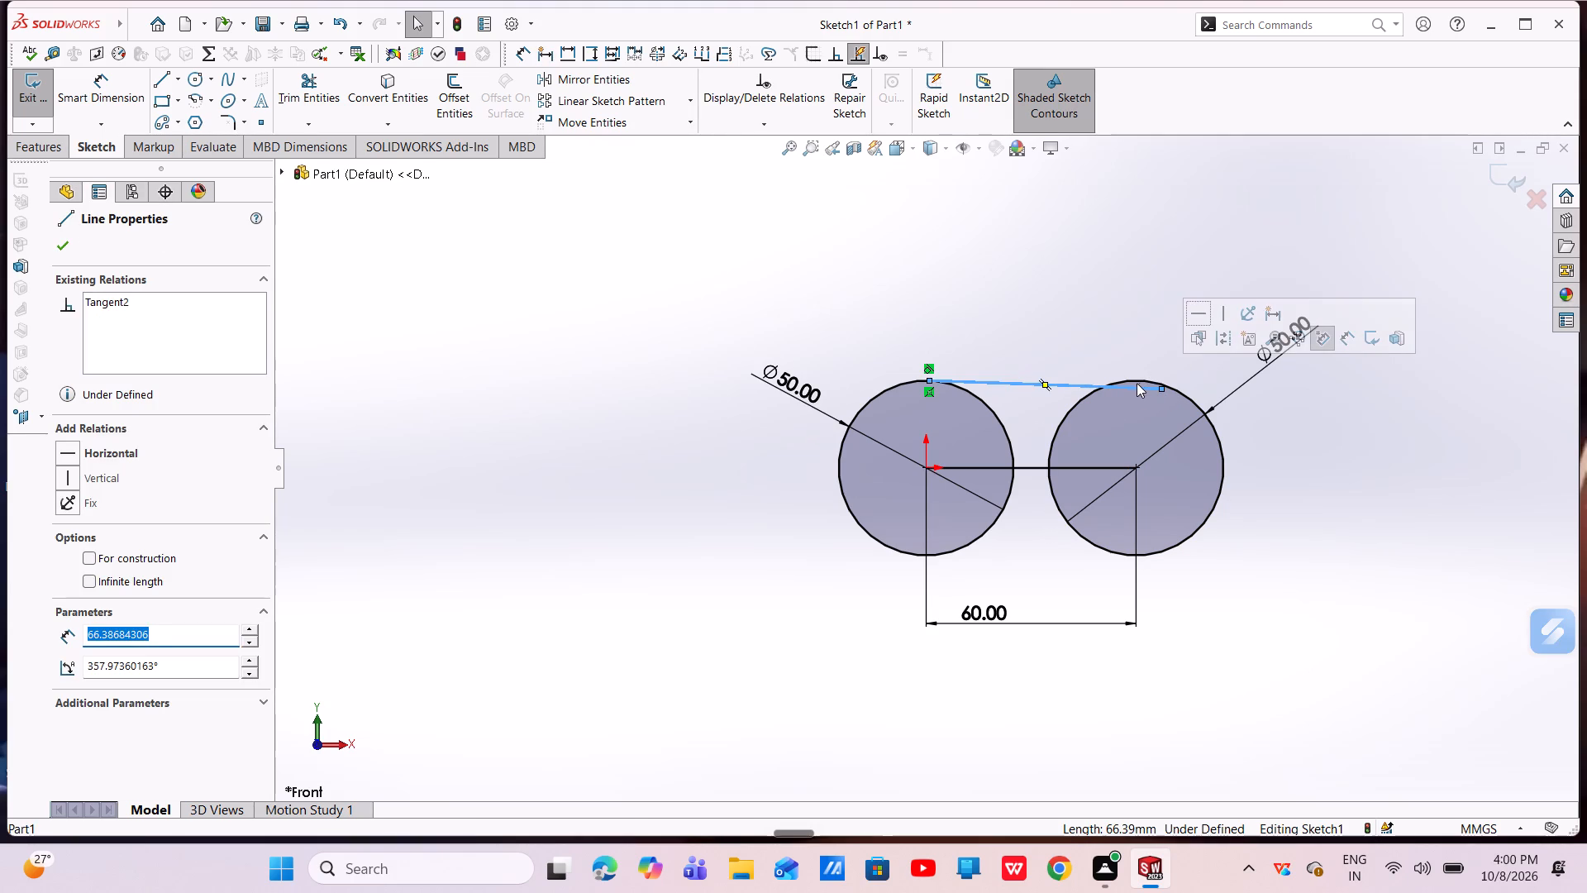
key("Escape")
key("Escape")
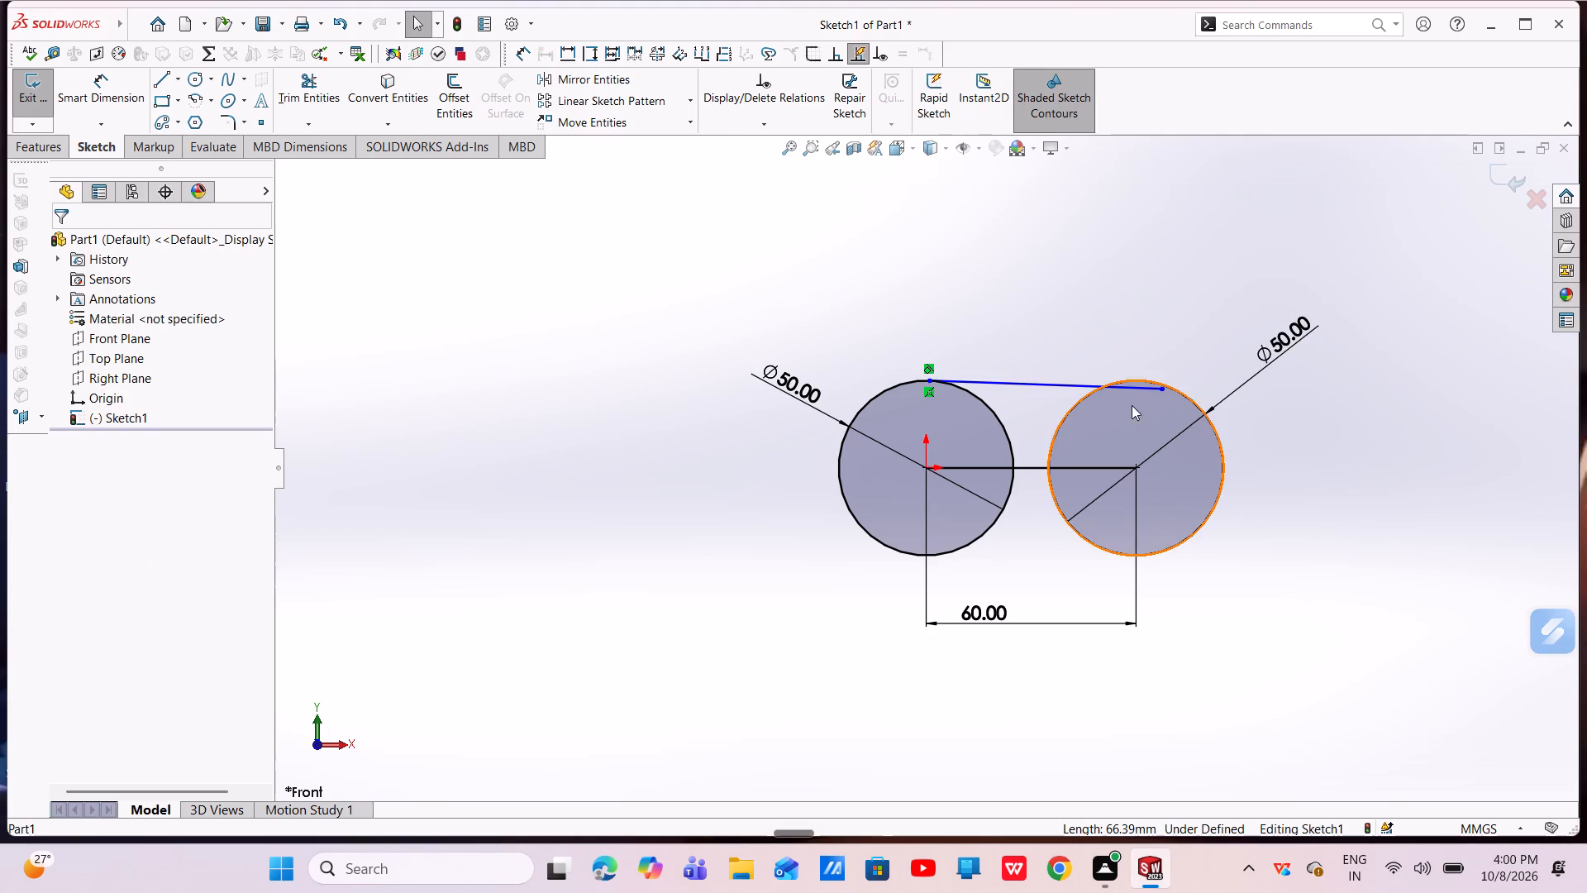
left_click(1110, 382)
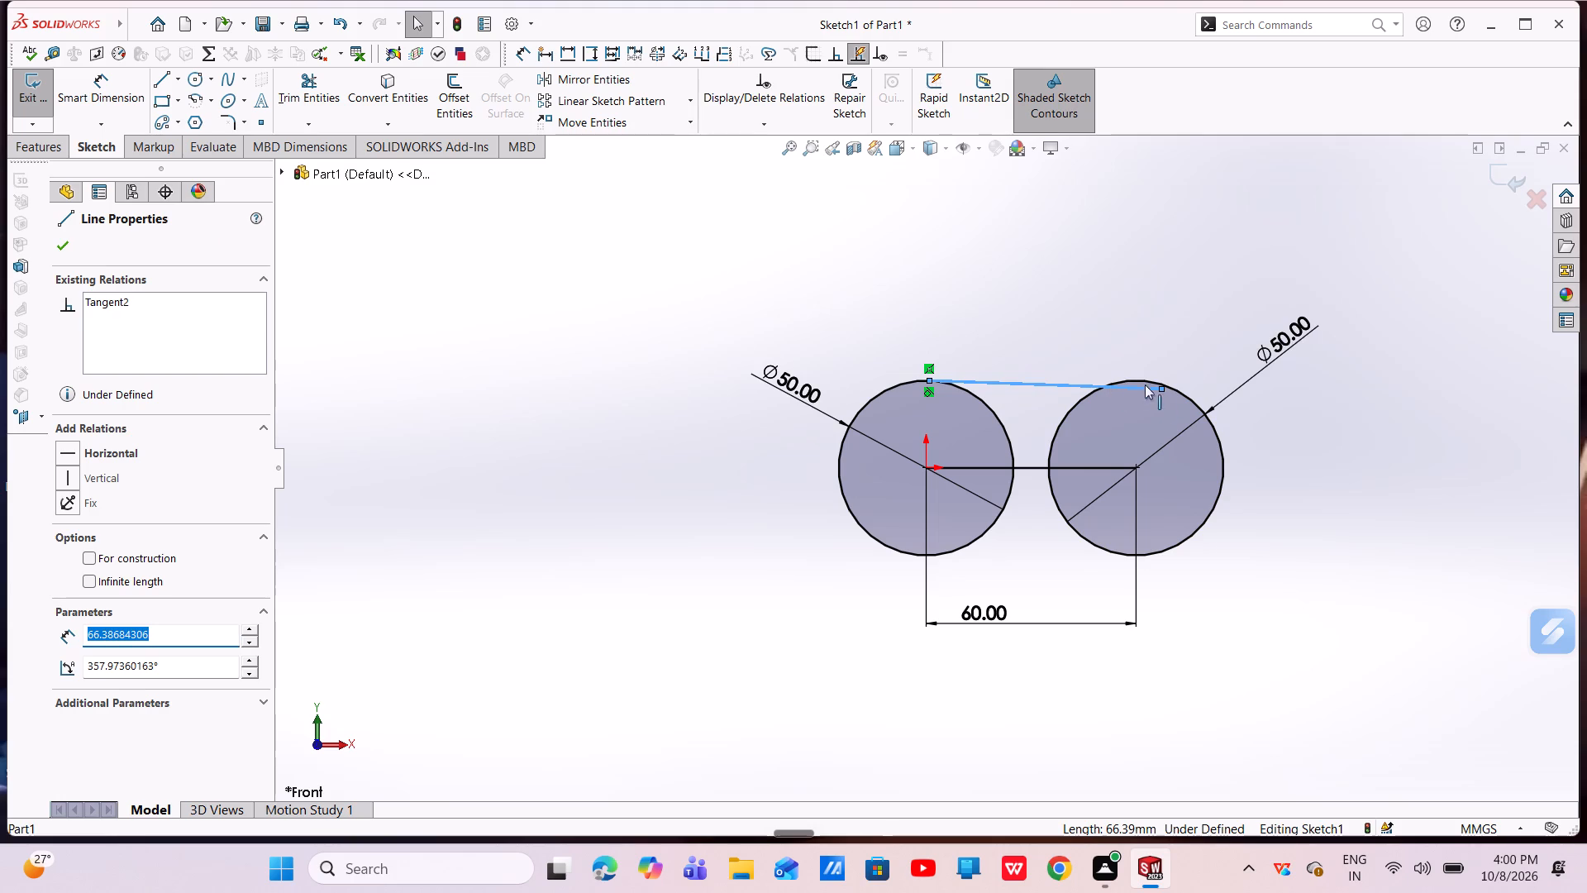
left_click(1219, 454, "ctrl")
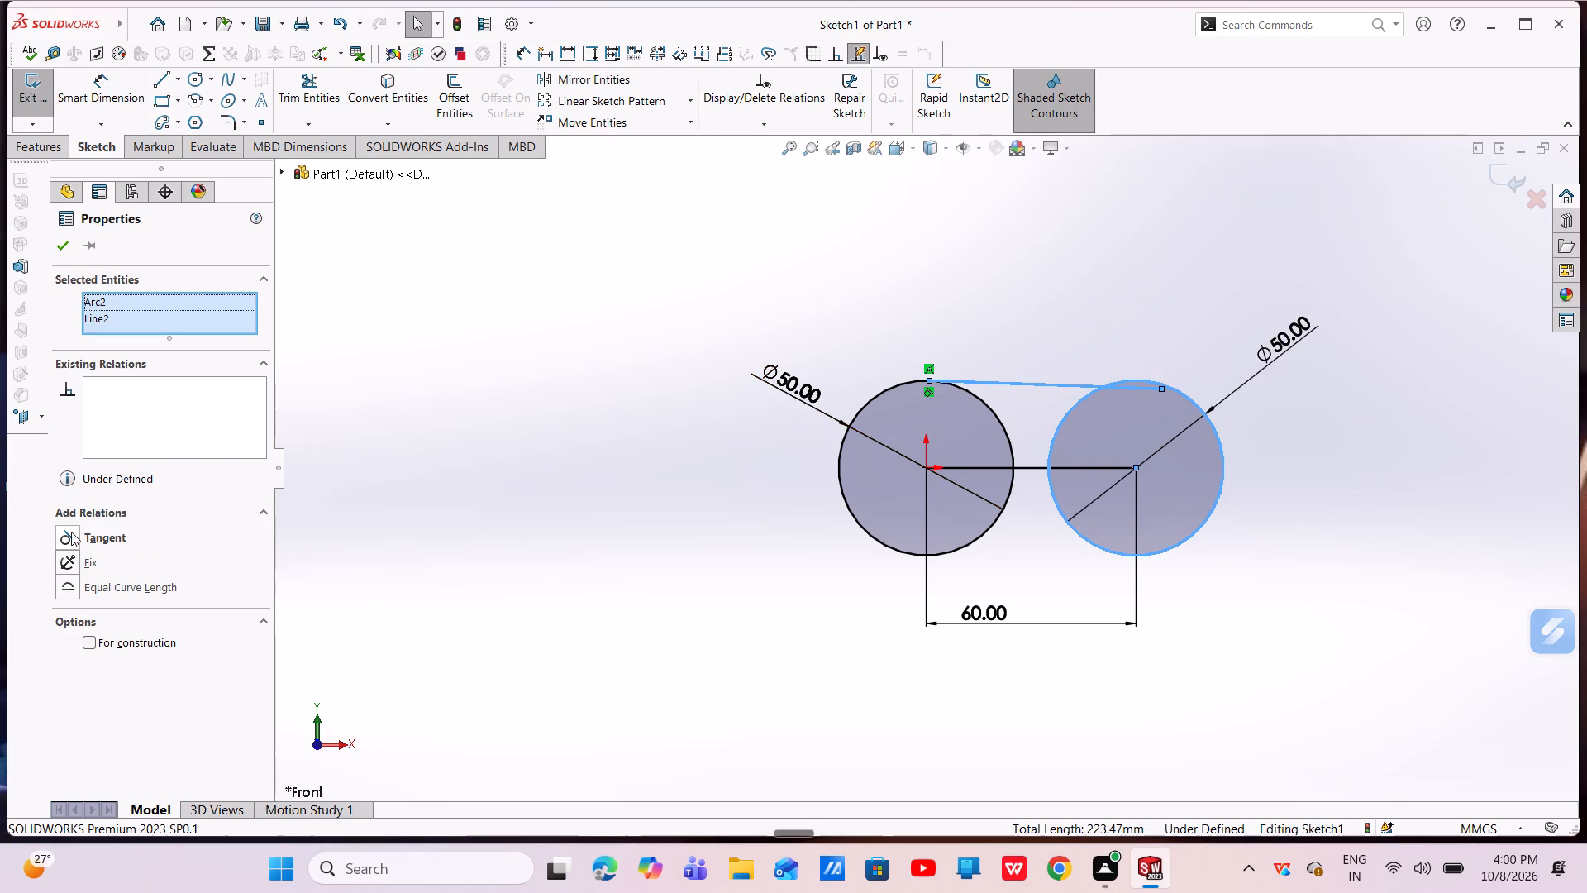
left_click(69, 537)
left_click(986, 409)
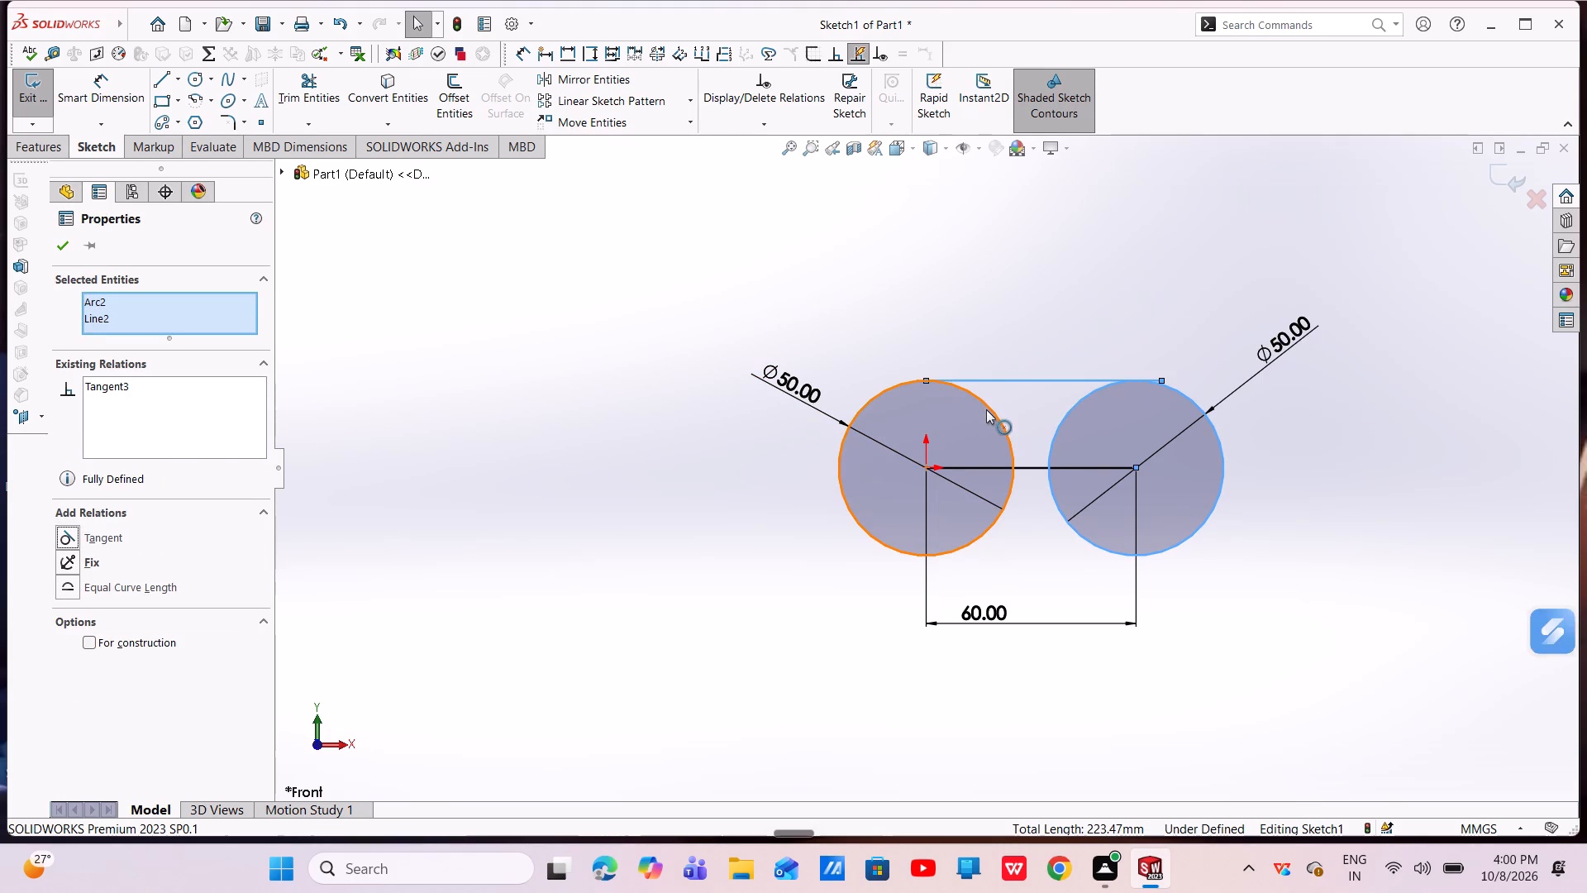
left_click(975, 380, "ctrl")
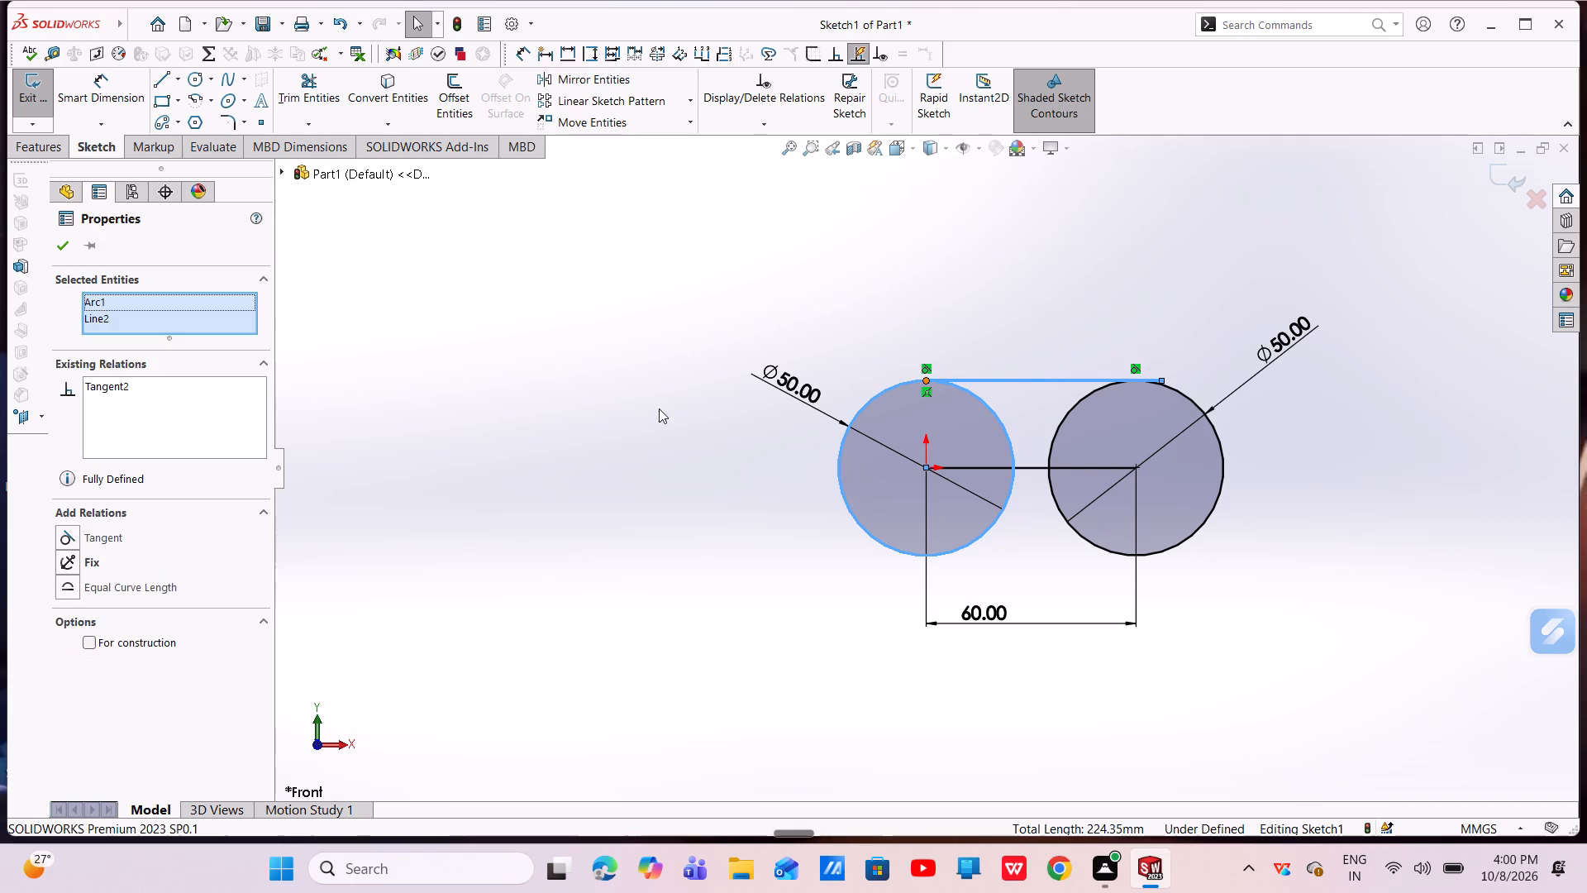
left_click(69, 527)
Move the upper line's free endpoint onto the second circle at its topmost point, 60 mm from the origin horizontally.
scroll(1189, 406, "down", 3)
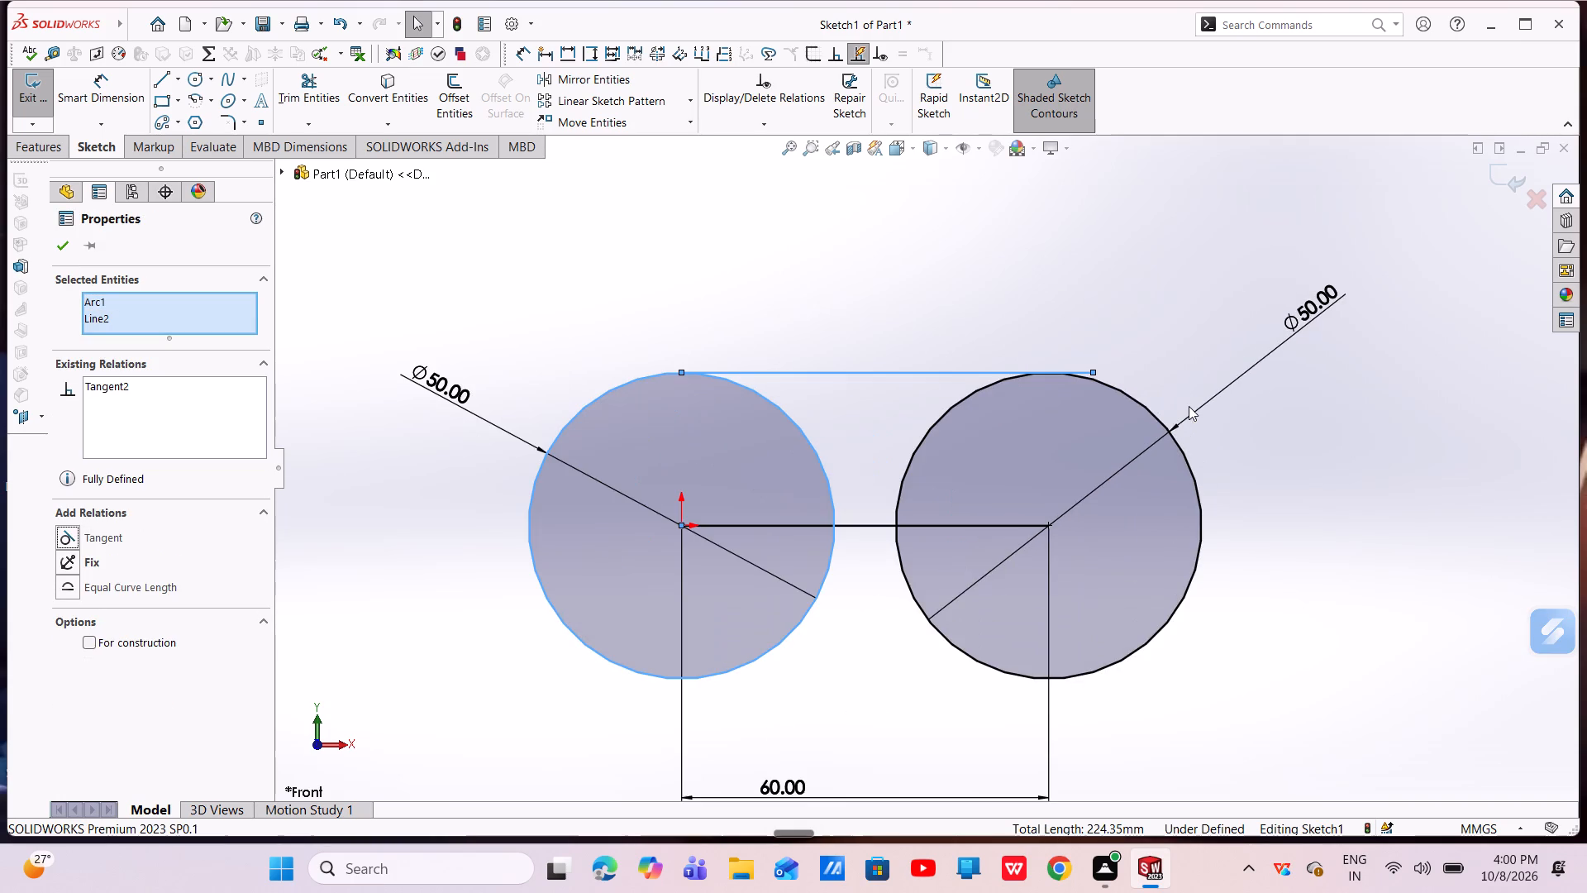
scroll(1082, 359, "down", 9)
scroll(897, 536, "up", 4)
left_click_drag(933, 501, 759, 499)
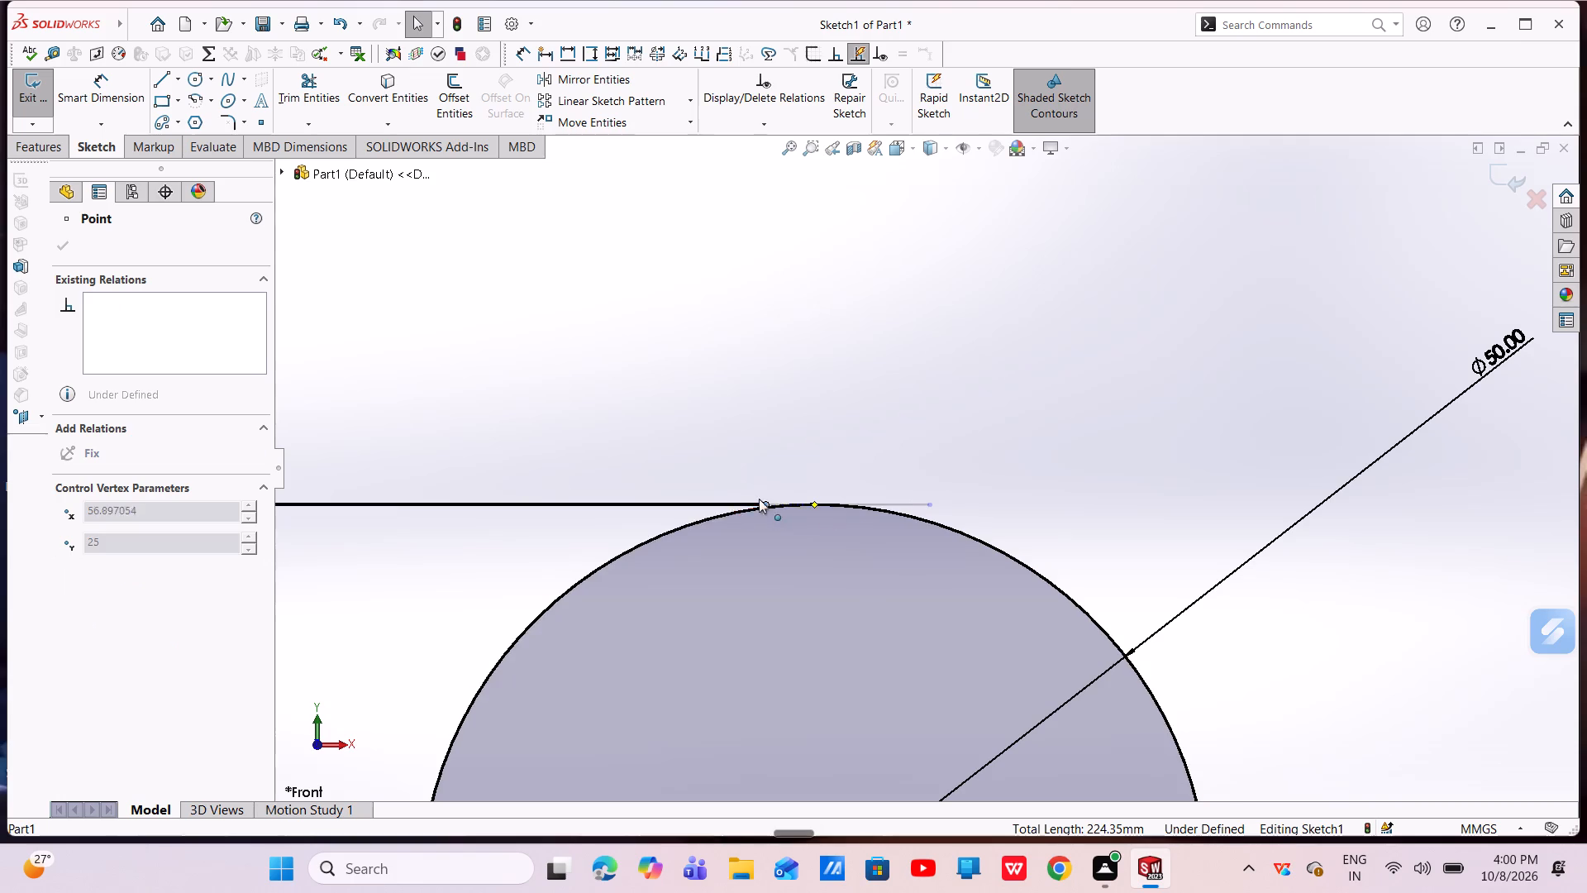
left_click_drag(759, 499, 675, 504)
scroll(759, 521, "up", 3)
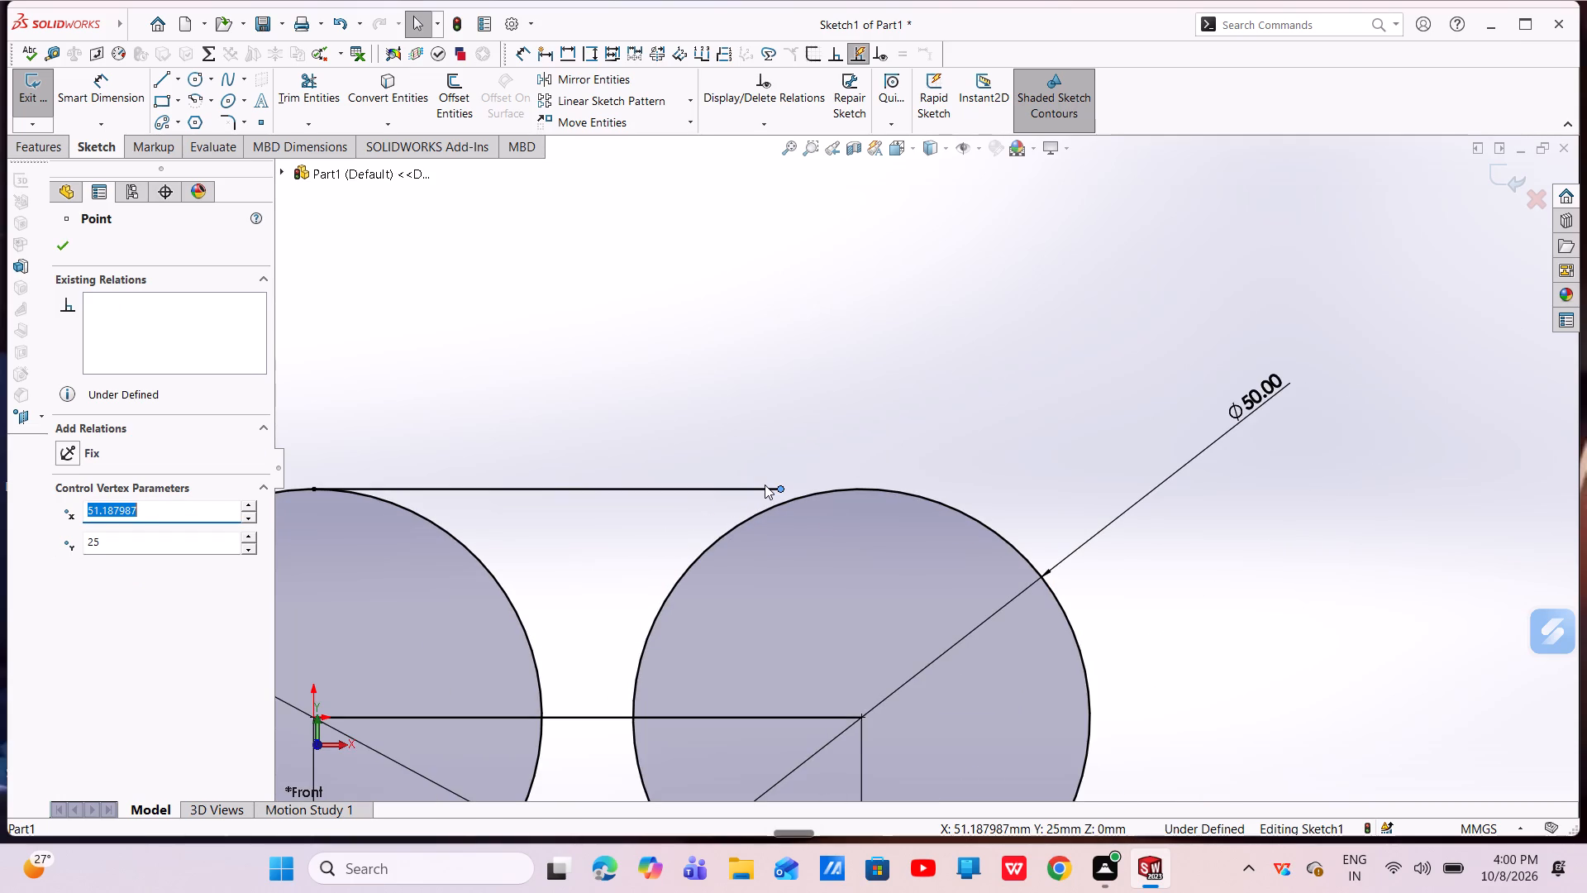
left_click_drag(779, 487, 883, 498)
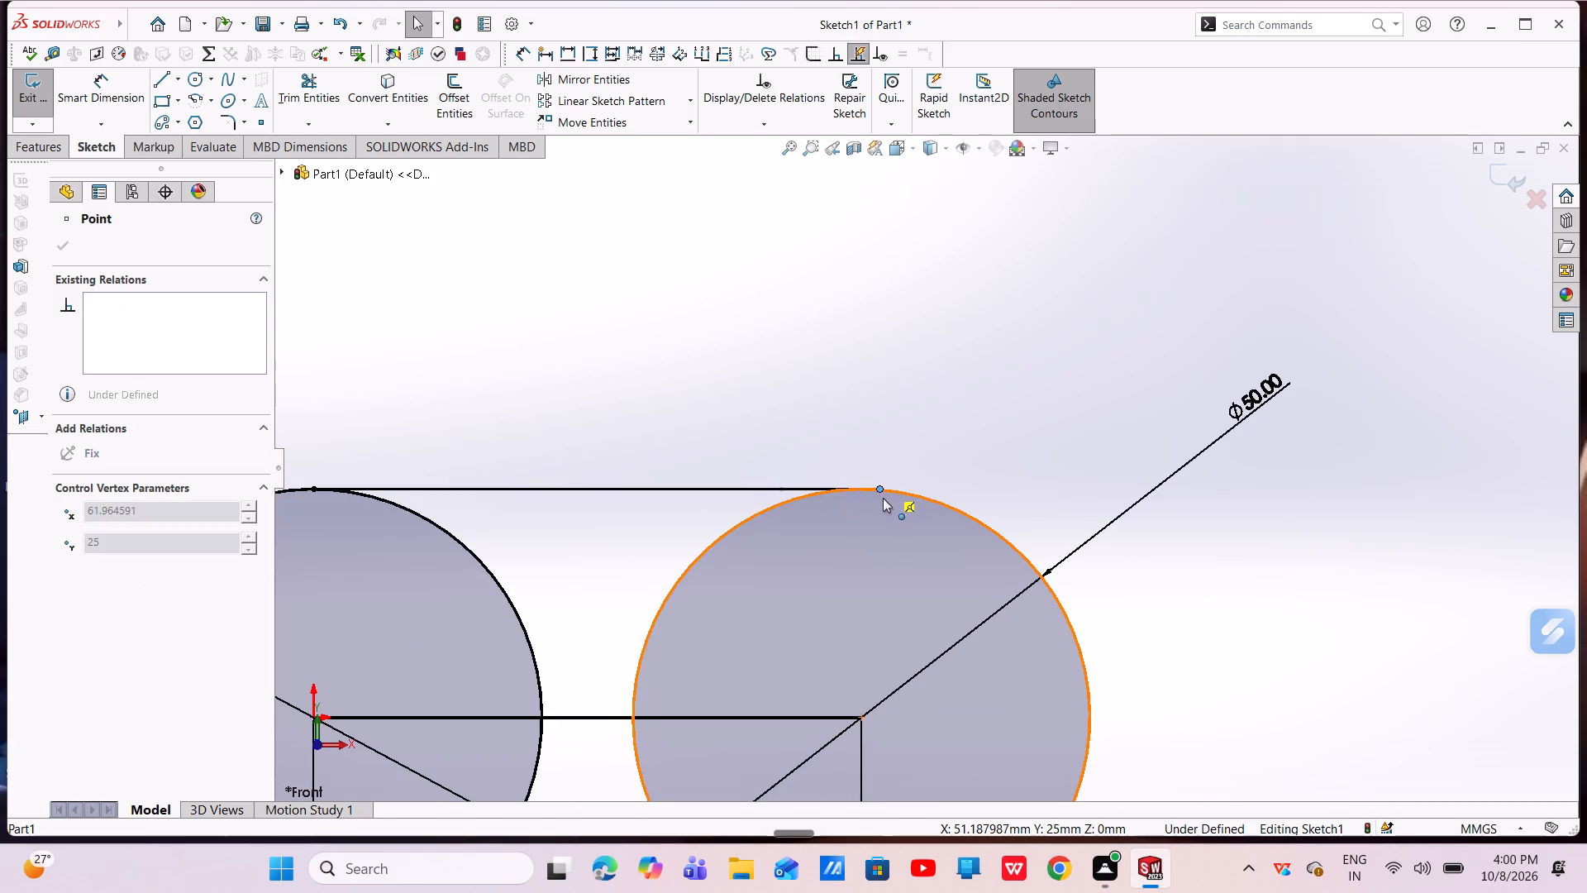
left_click_drag(883, 498, 884, 499)
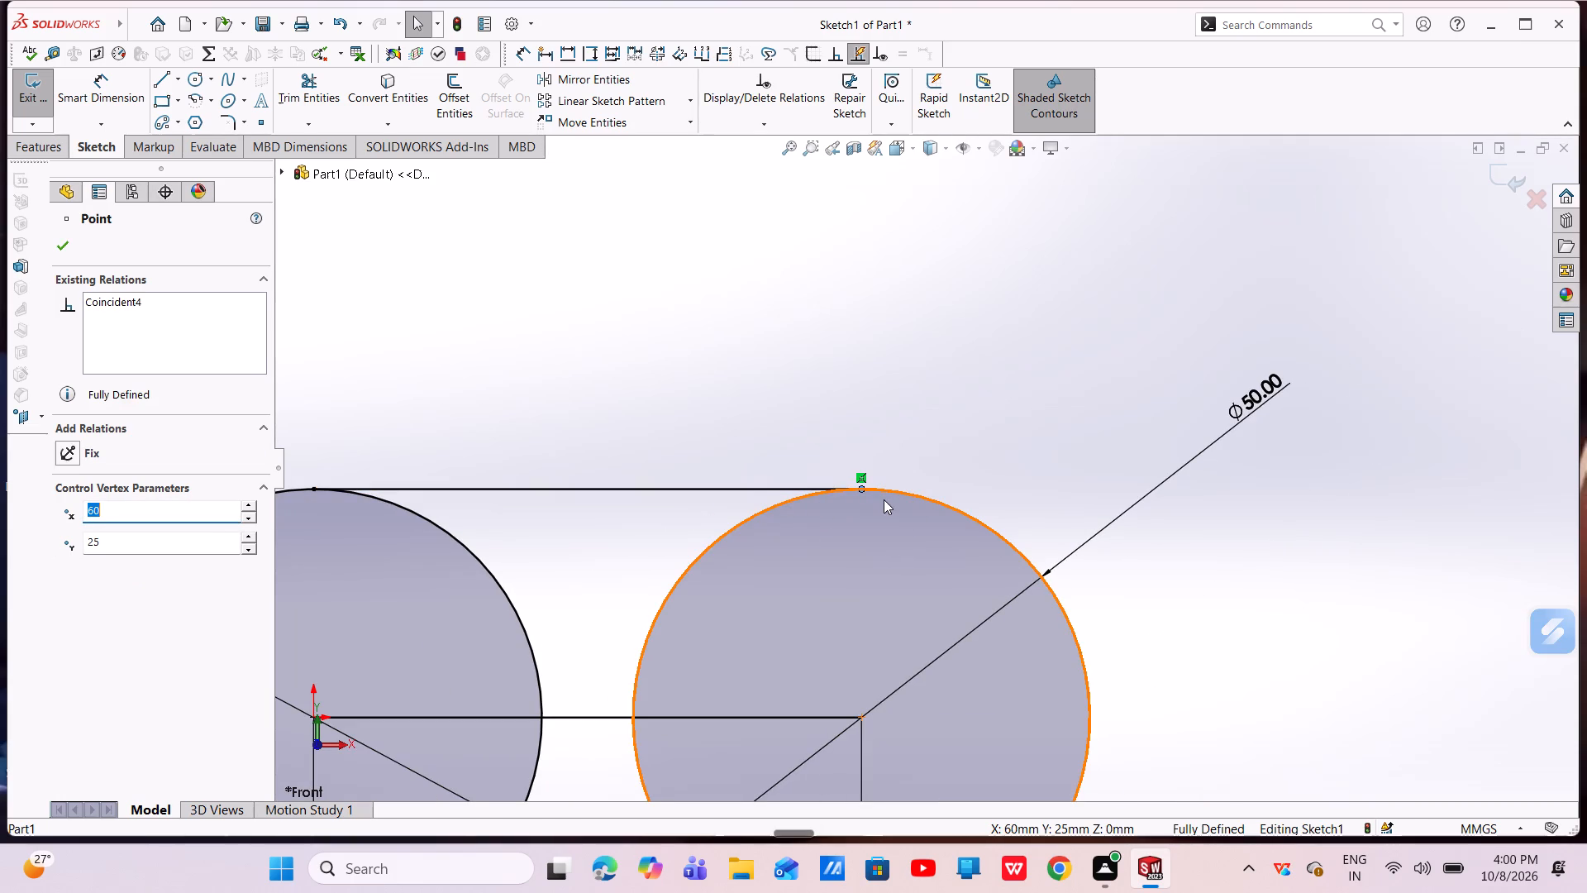
scroll(884, 499, "down", 6)
key("Escape")
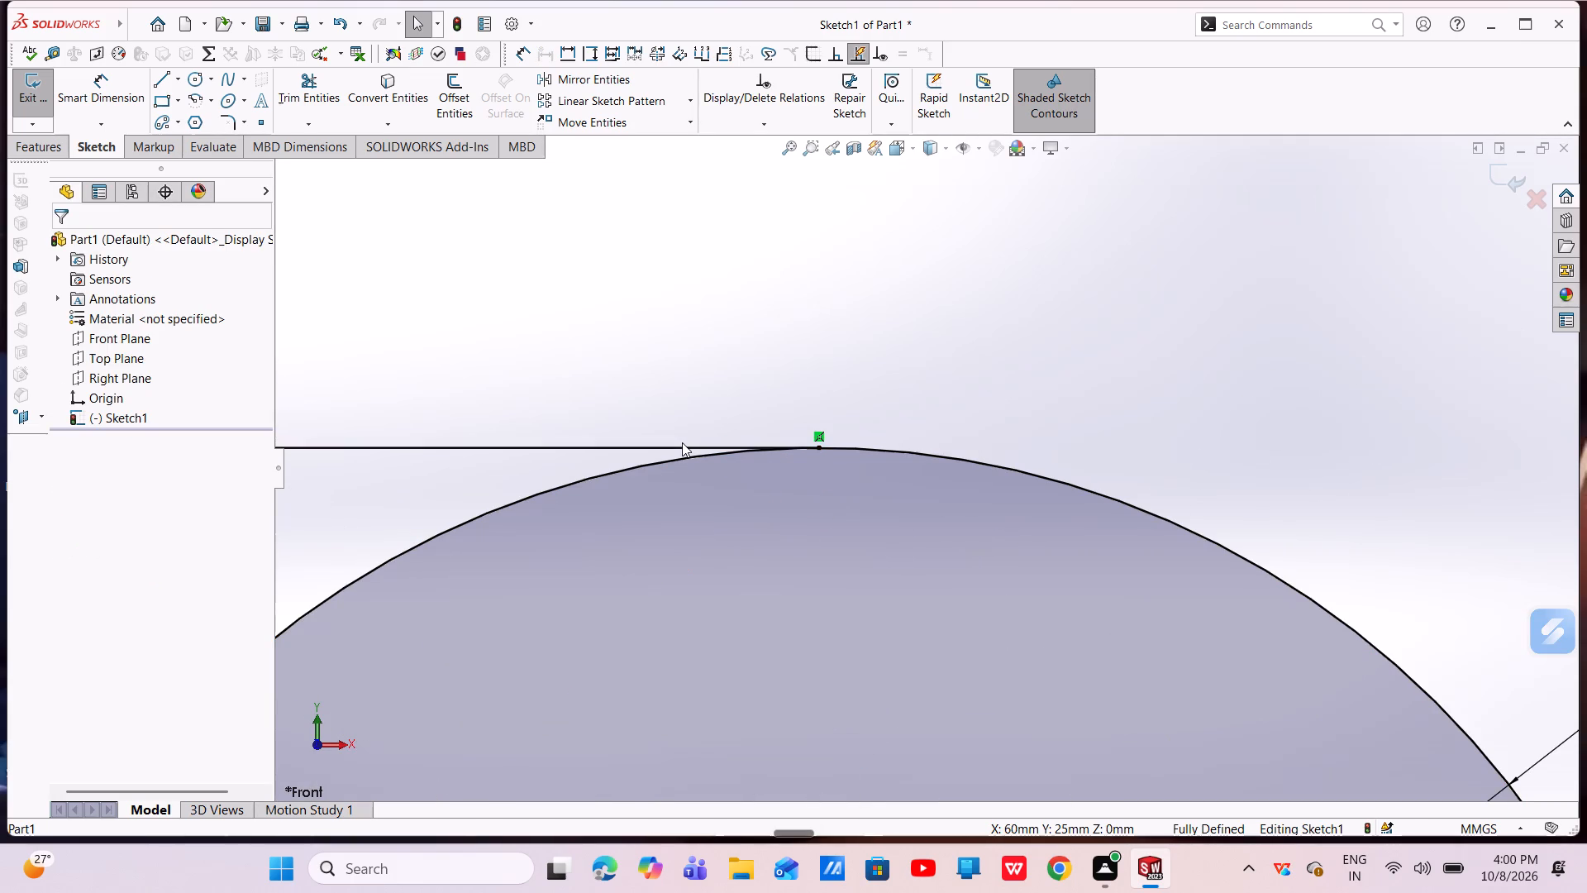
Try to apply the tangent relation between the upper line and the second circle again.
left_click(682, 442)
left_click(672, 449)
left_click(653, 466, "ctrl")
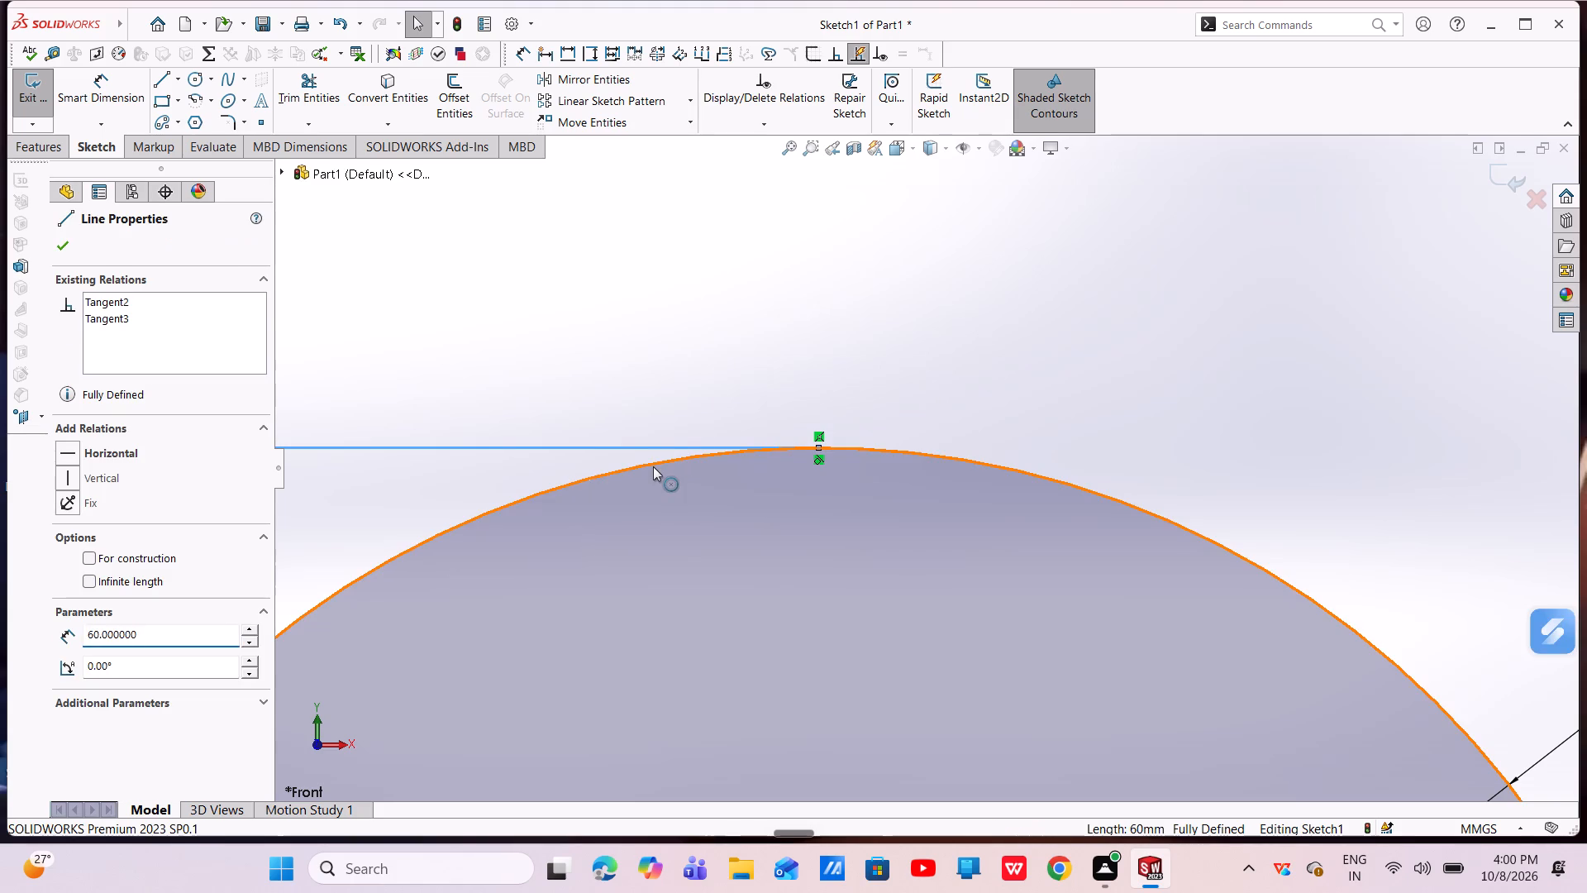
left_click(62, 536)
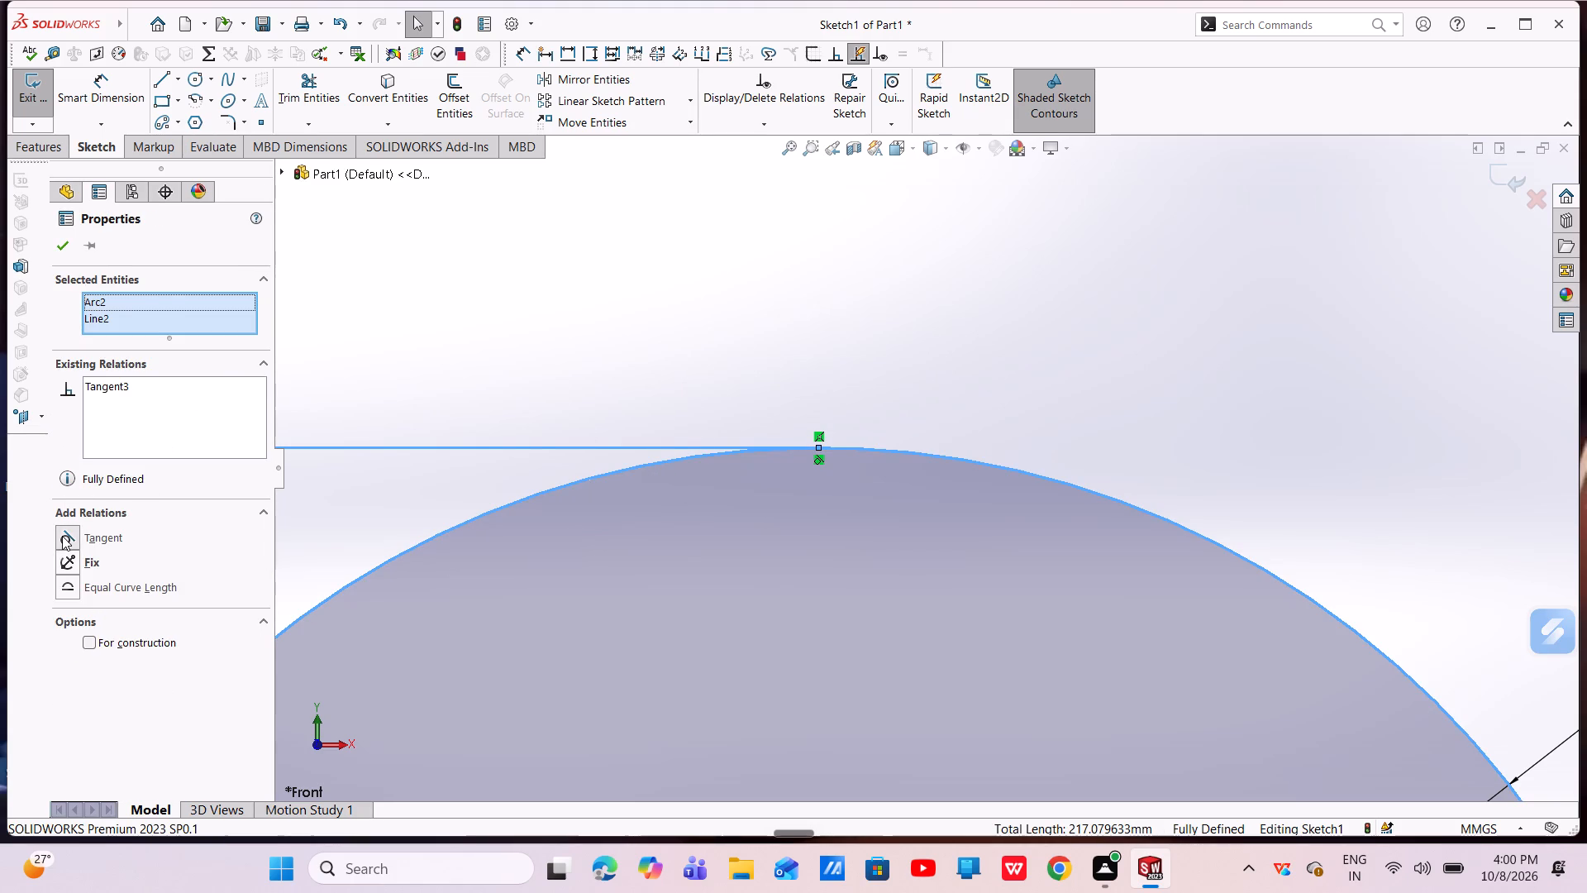
Sketch a 60 mm horizontal line joining the lowest points of the two circles.
scroll(924, 479, "up", 6)
scroll(935, 456, "down", 1)
scroll(935, 456, "up", 4)
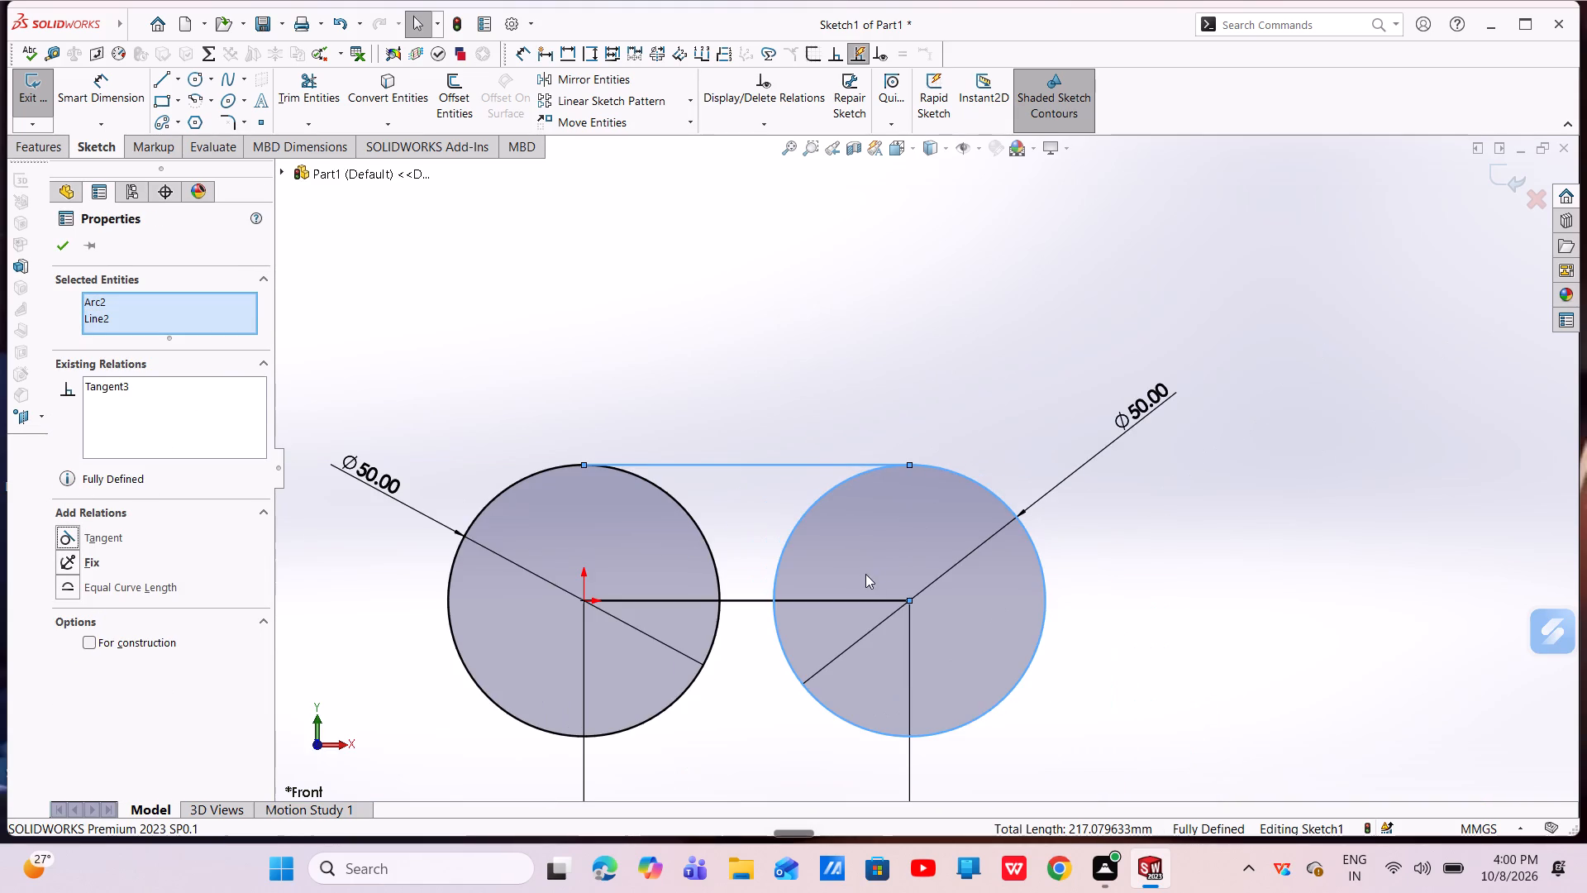
scroll(865, 566, "up", 5)
scroll(865, 561, "down", 4)
scroll(883, 475, "down", 2)
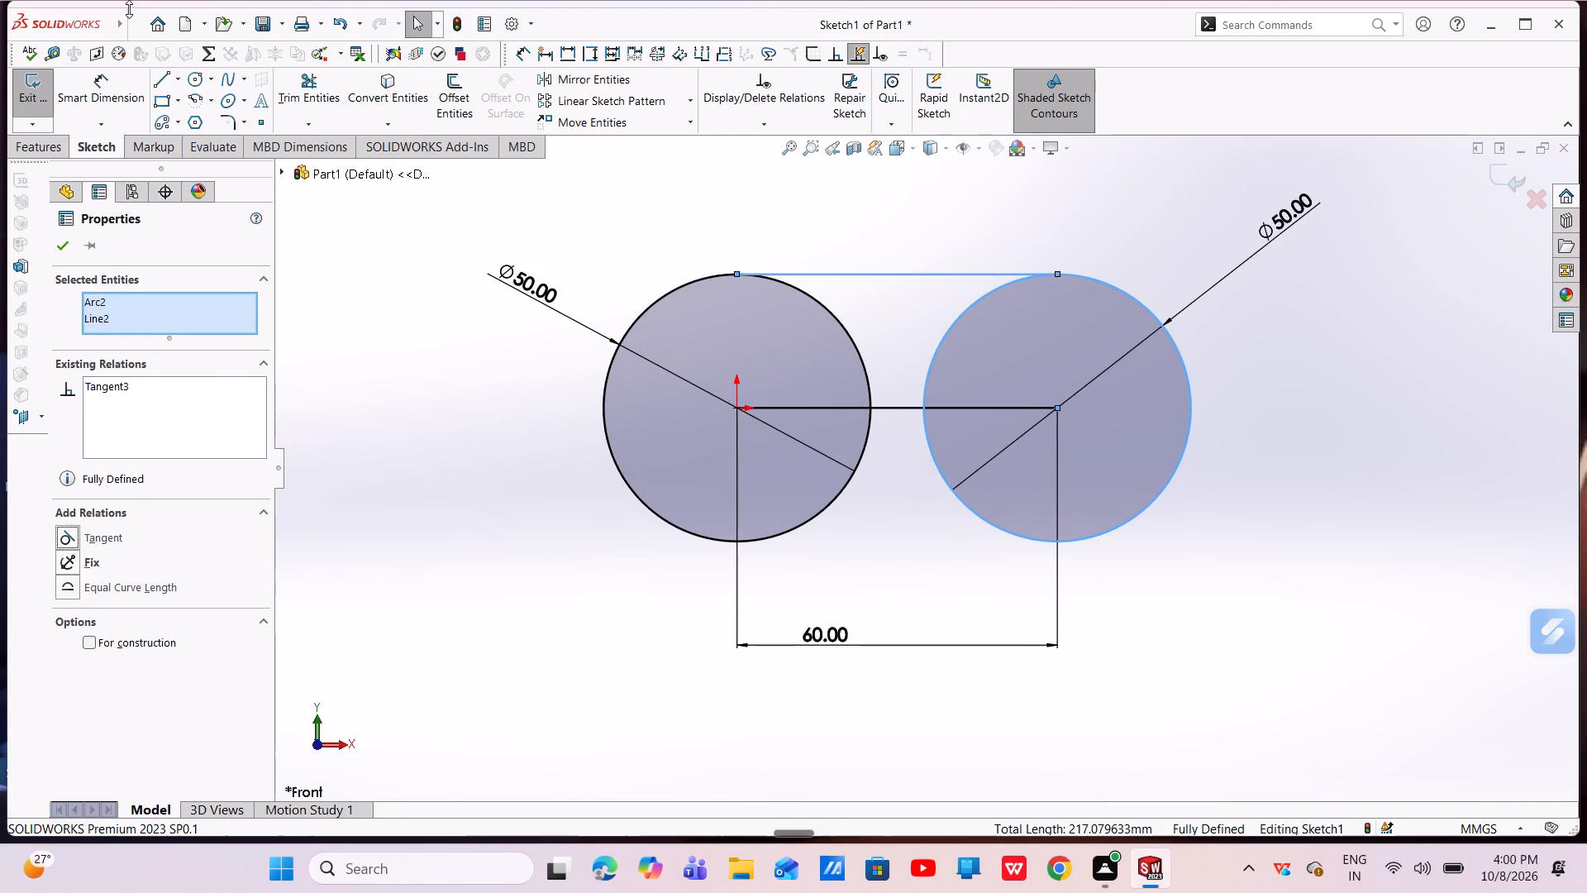
left_click(156, 83)
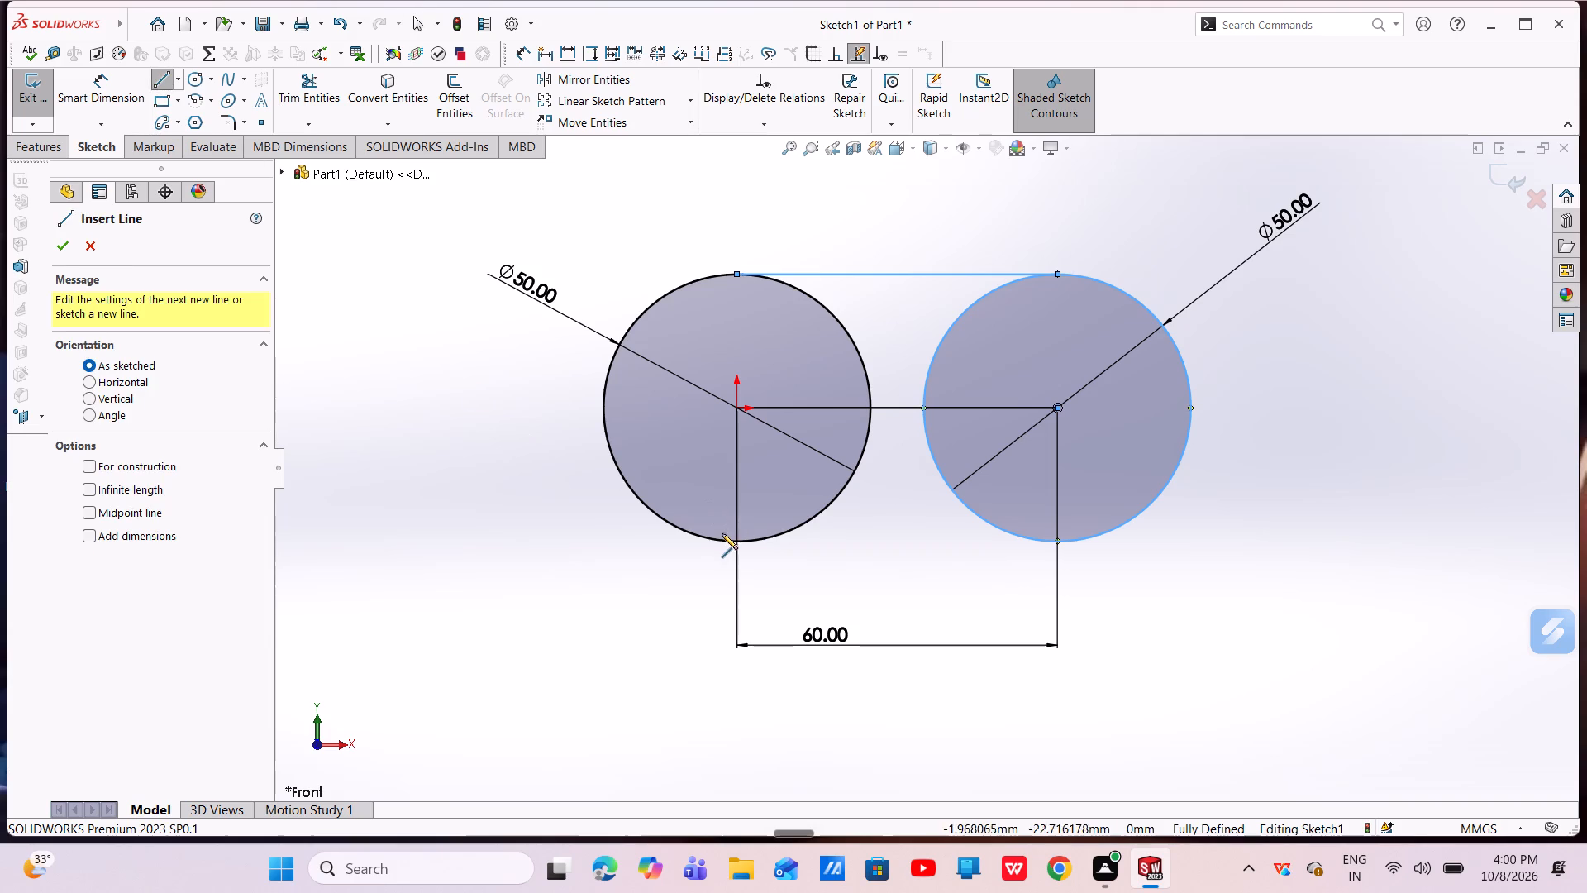
left_click(714, 540)
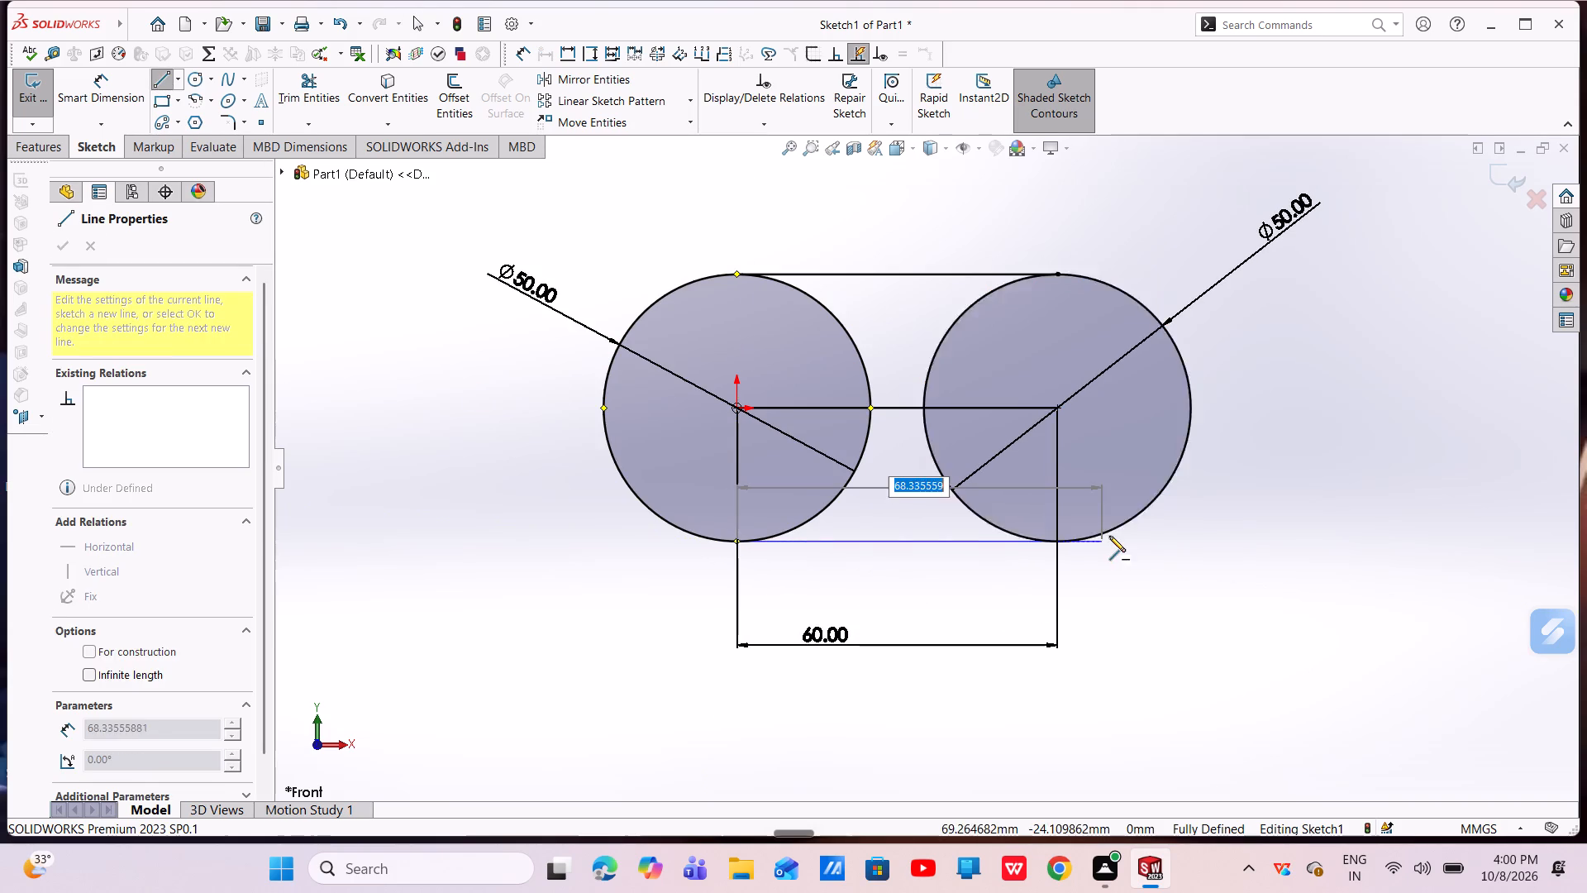
left_click(1119, 529)
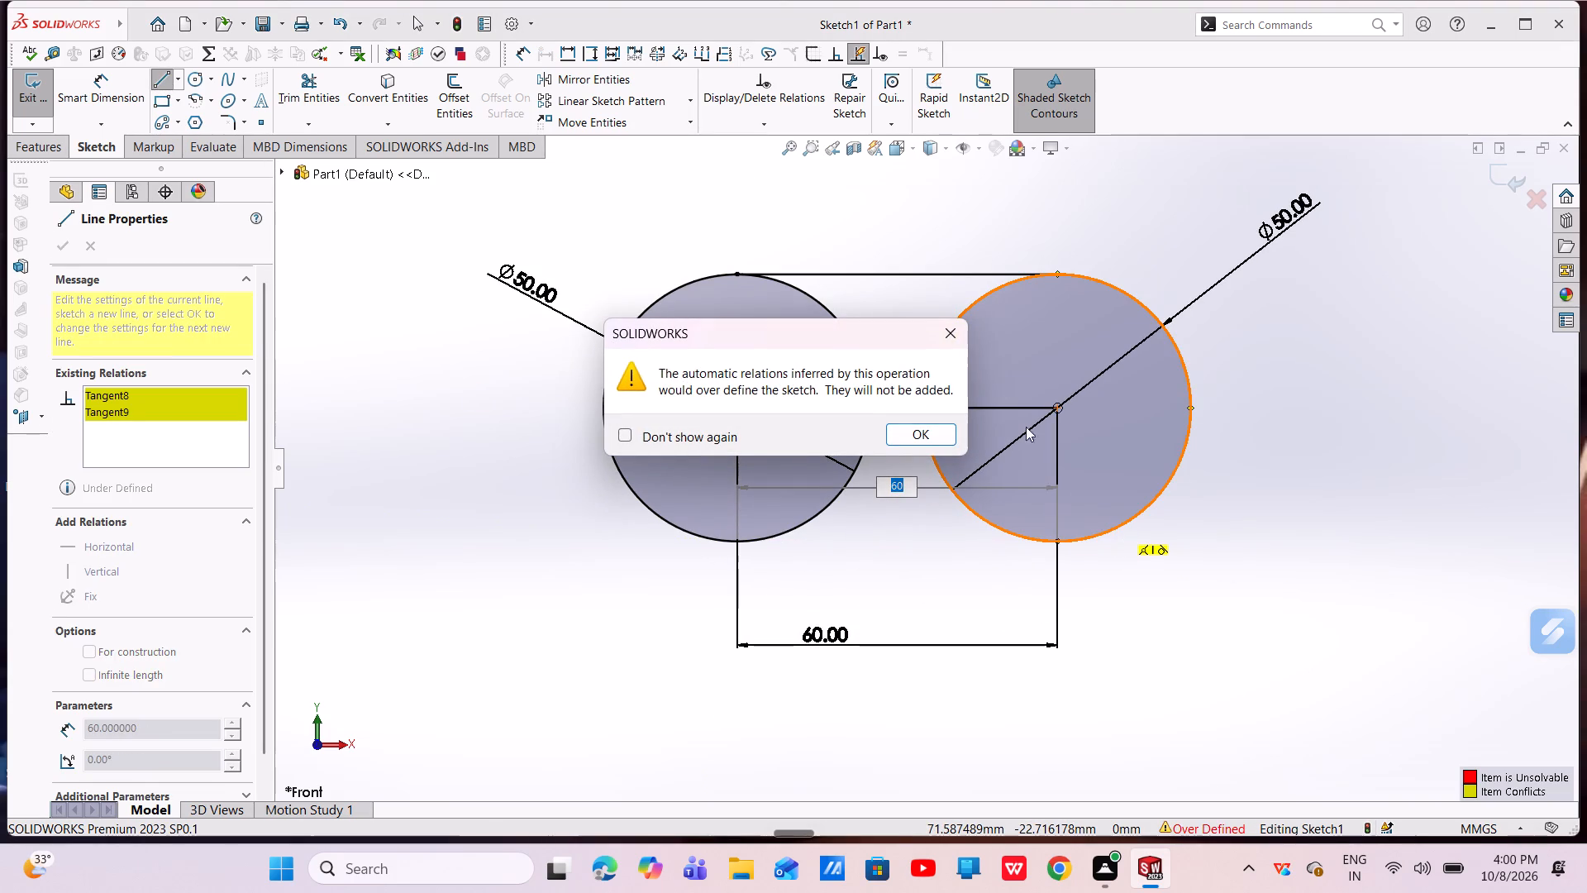
left_click(960, 329)
key("Escape")
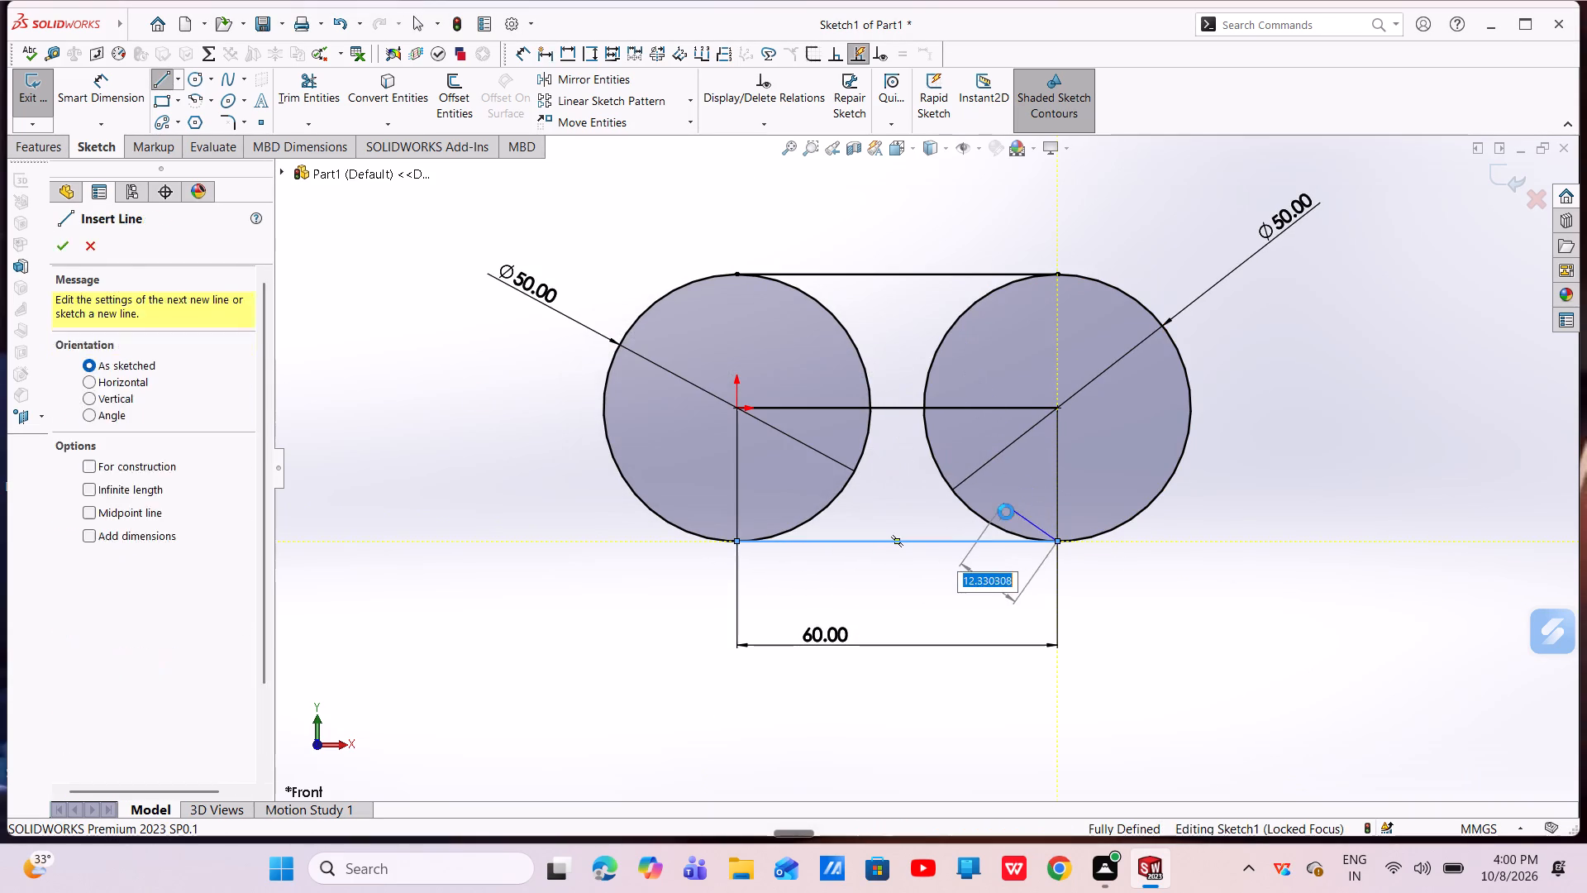
key("Escape")
Apply tangent relations between the lower line and both circles.
left_click(935, 544)
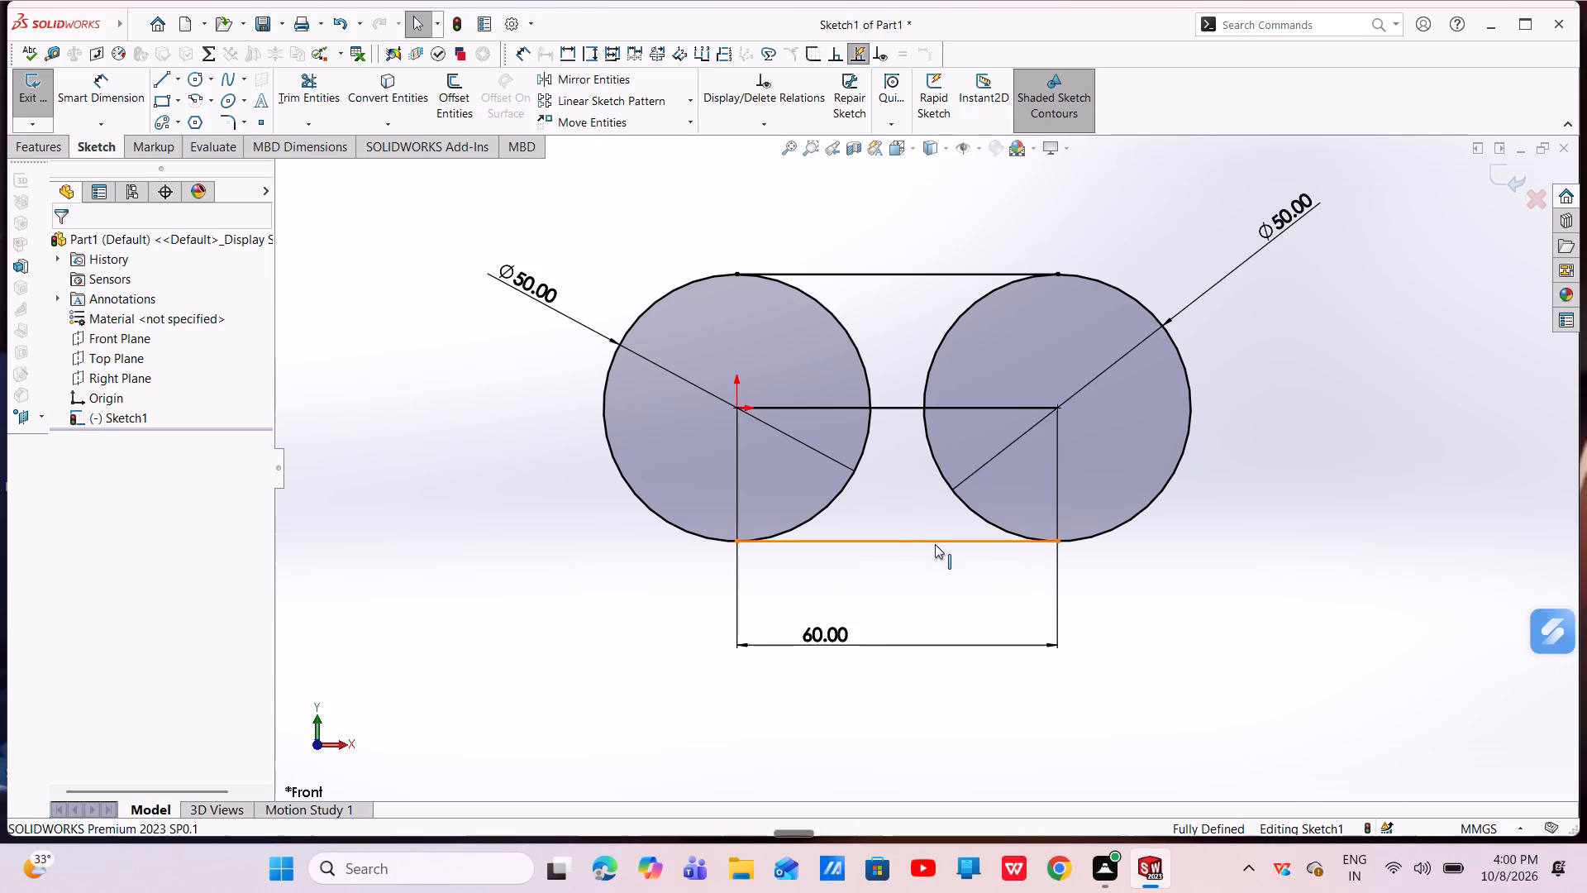
left_click(843, 489, "ctrl")
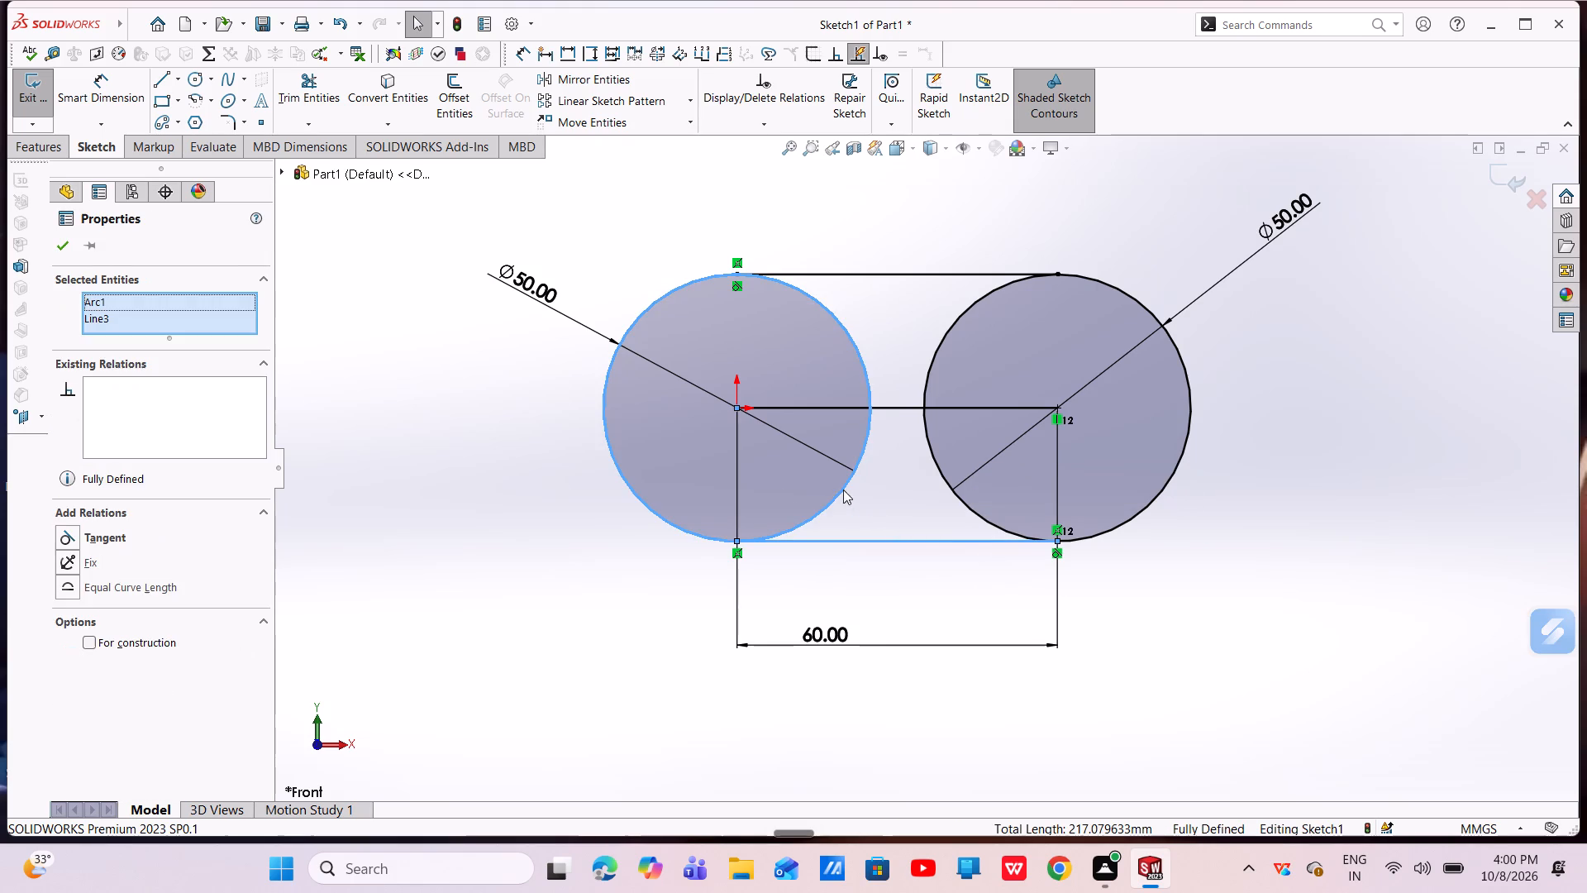
left_click(66, 539)
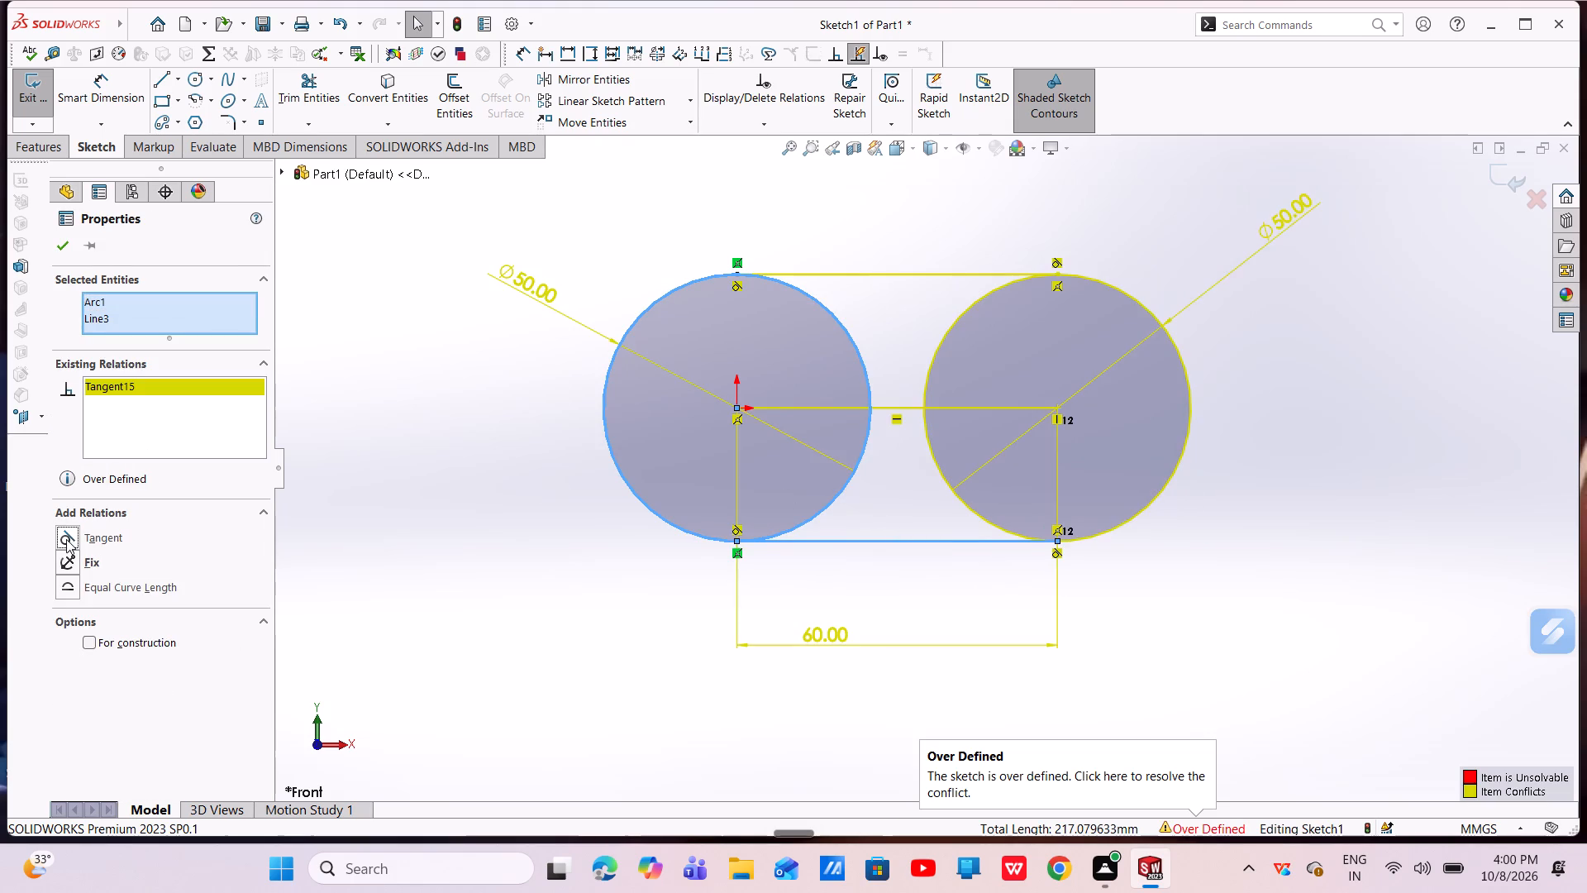
key("Escape")
key("Escape")
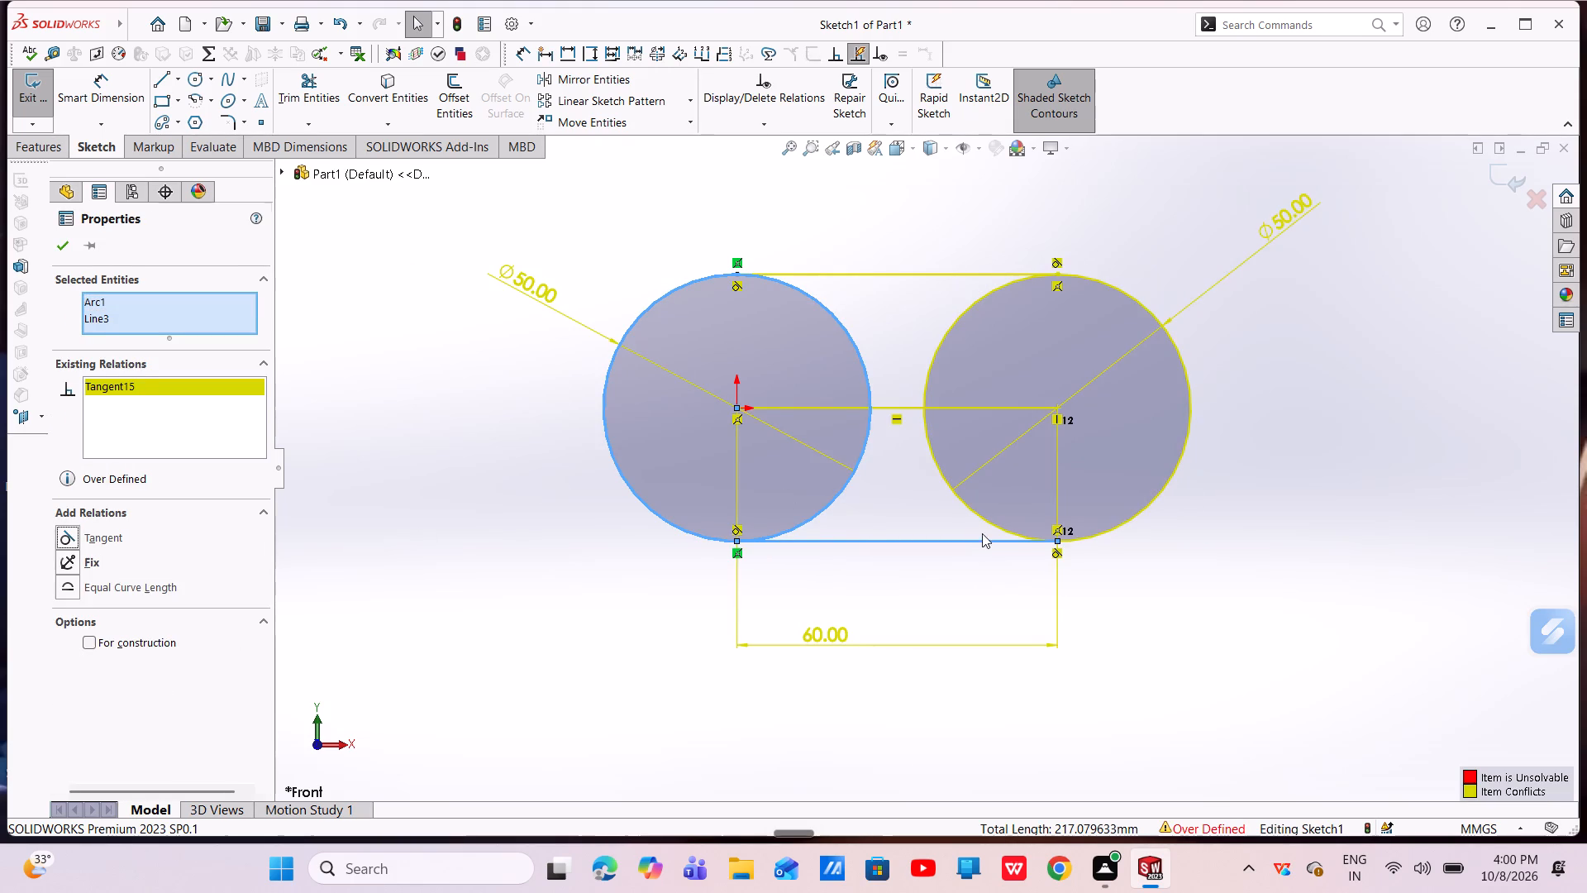
key("Escape")
left_click(989, 544)
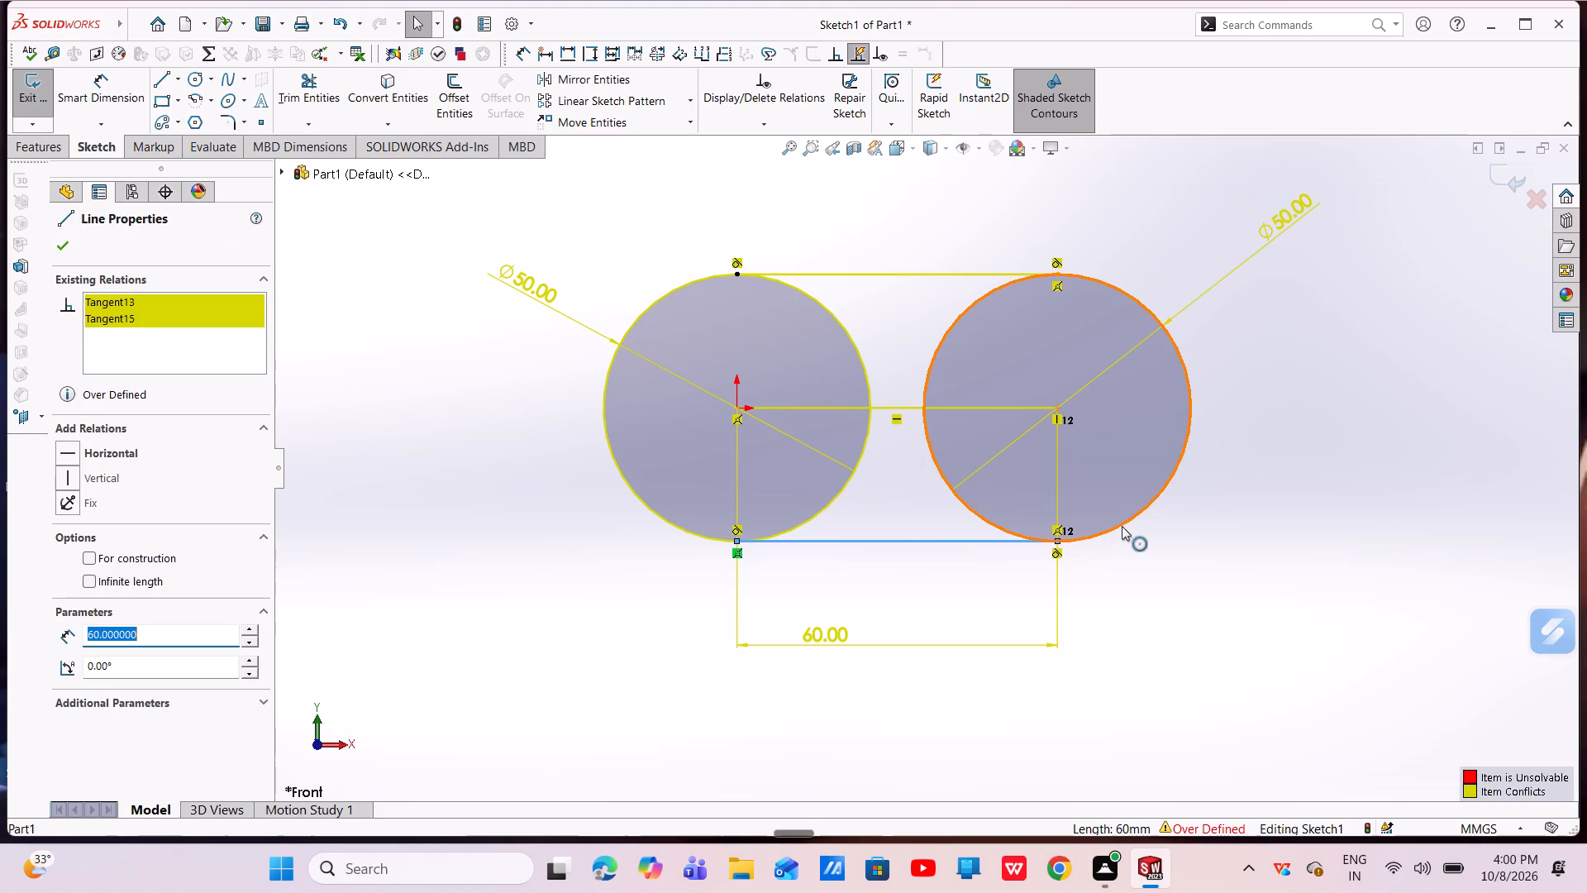
left_click(1122, 523, "ctrl")
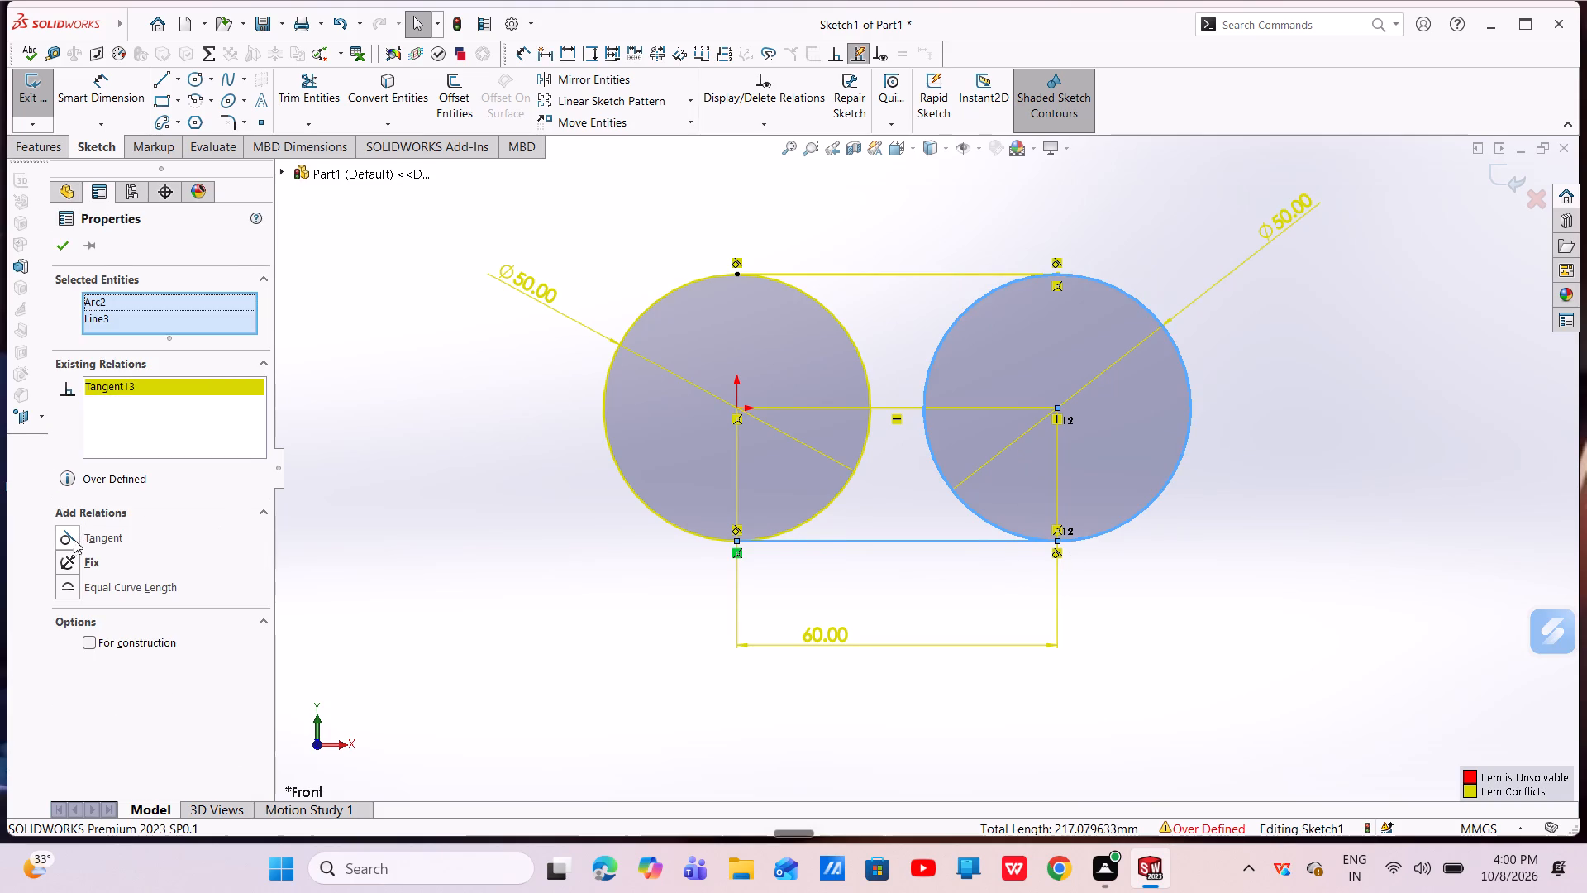
left_click(62, 547)
left_click(62, 544)
key("Escape")
key("Escape")
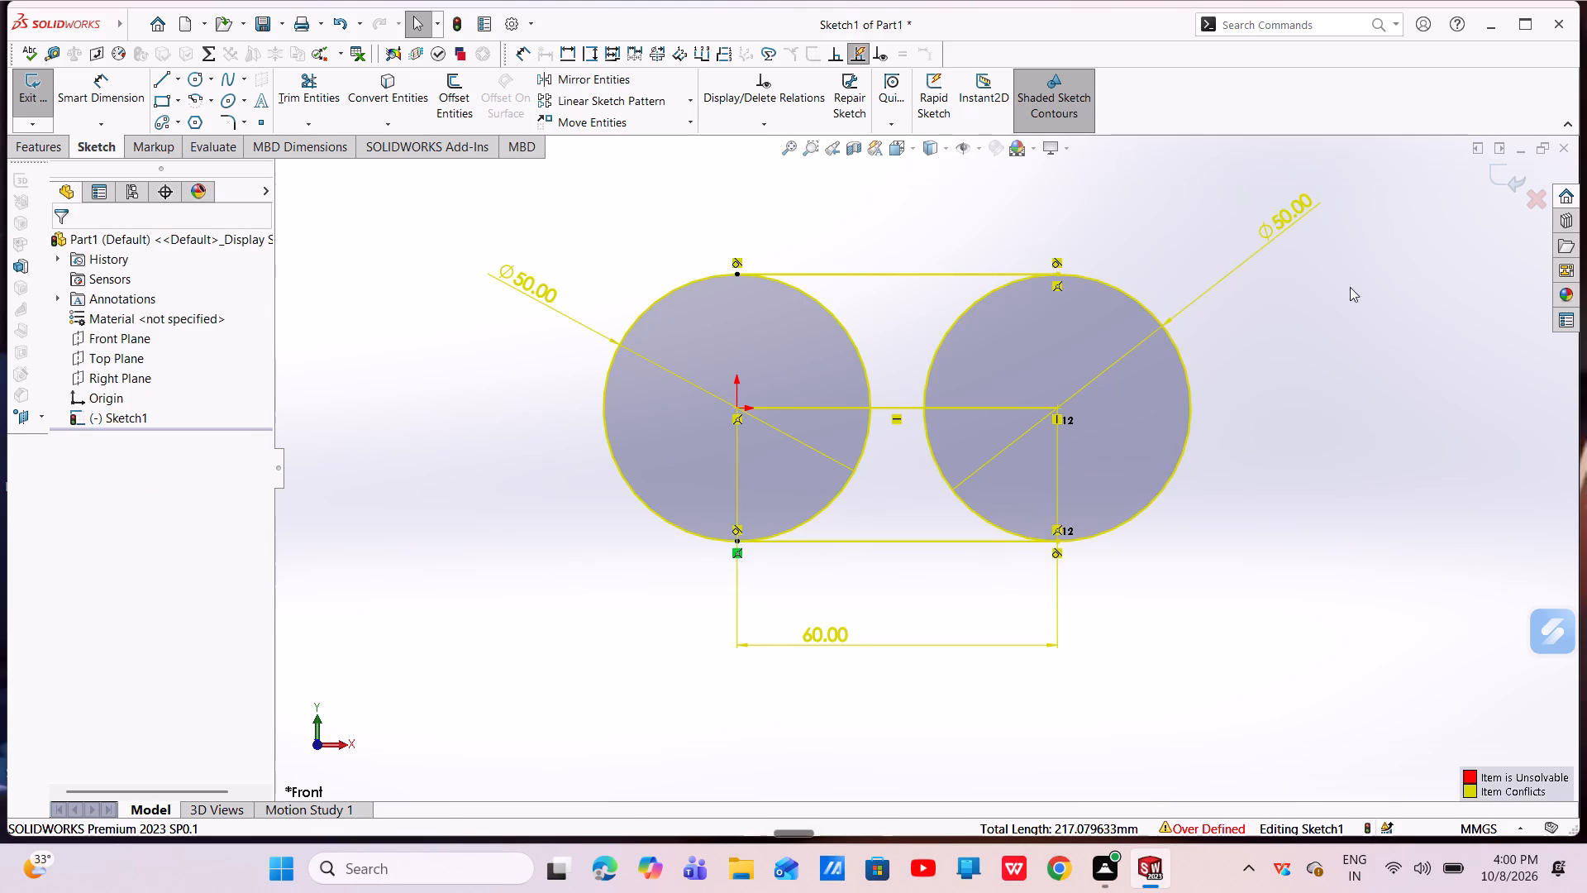
Delete the 50 mm diameter dimension of the second circle, at the centre line's far end.
left_click(1290, 213)
right_click(1295, 213)
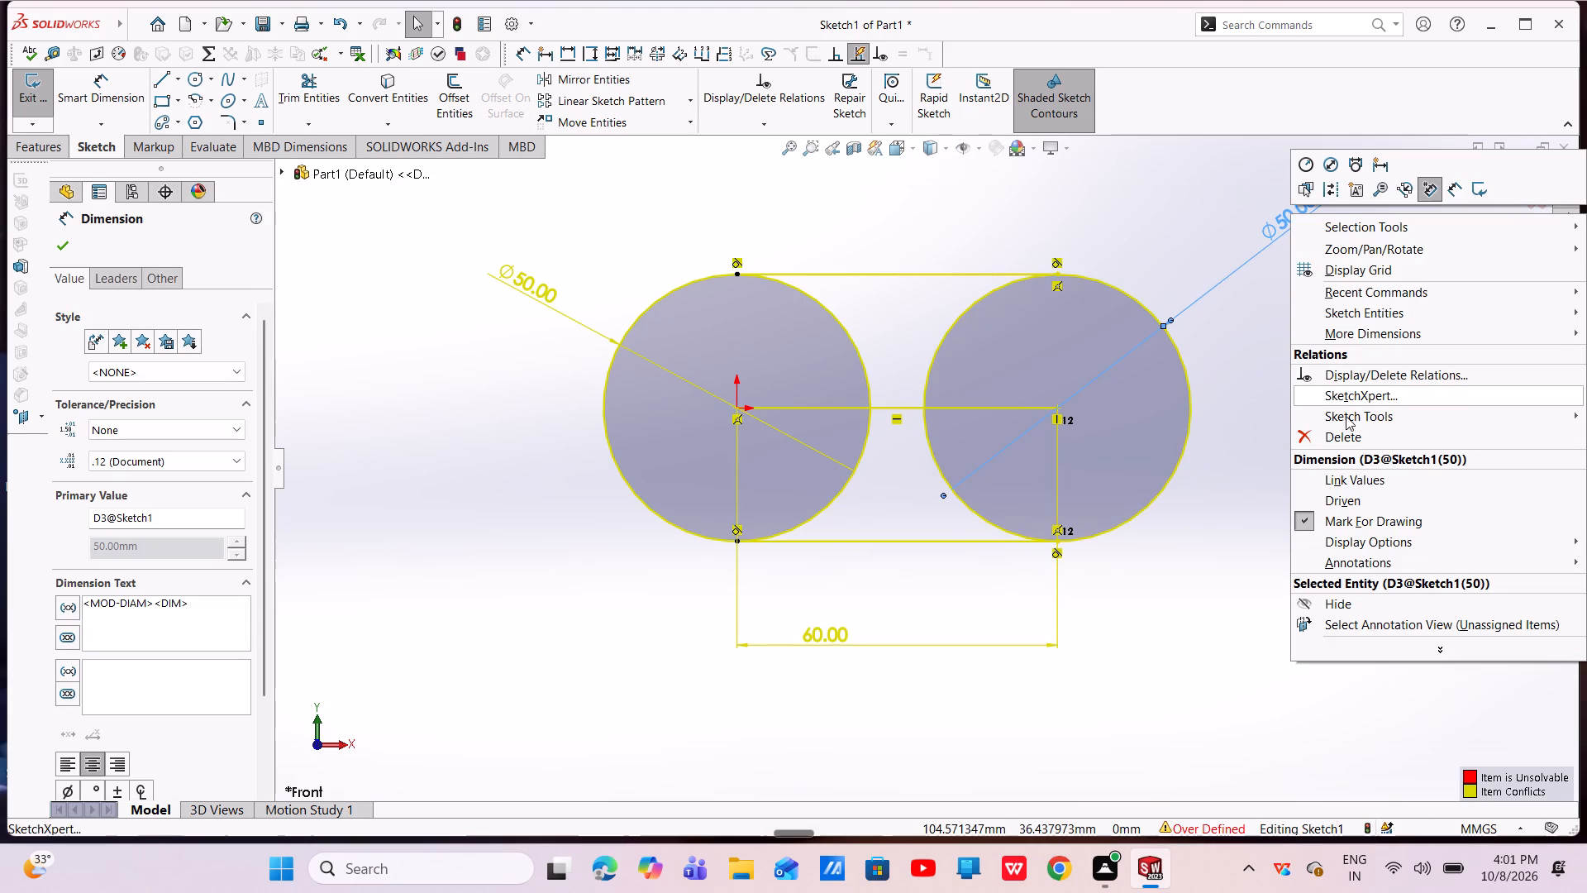
left_click(1343, 429)
scroll(1032, 425, "up", 3)
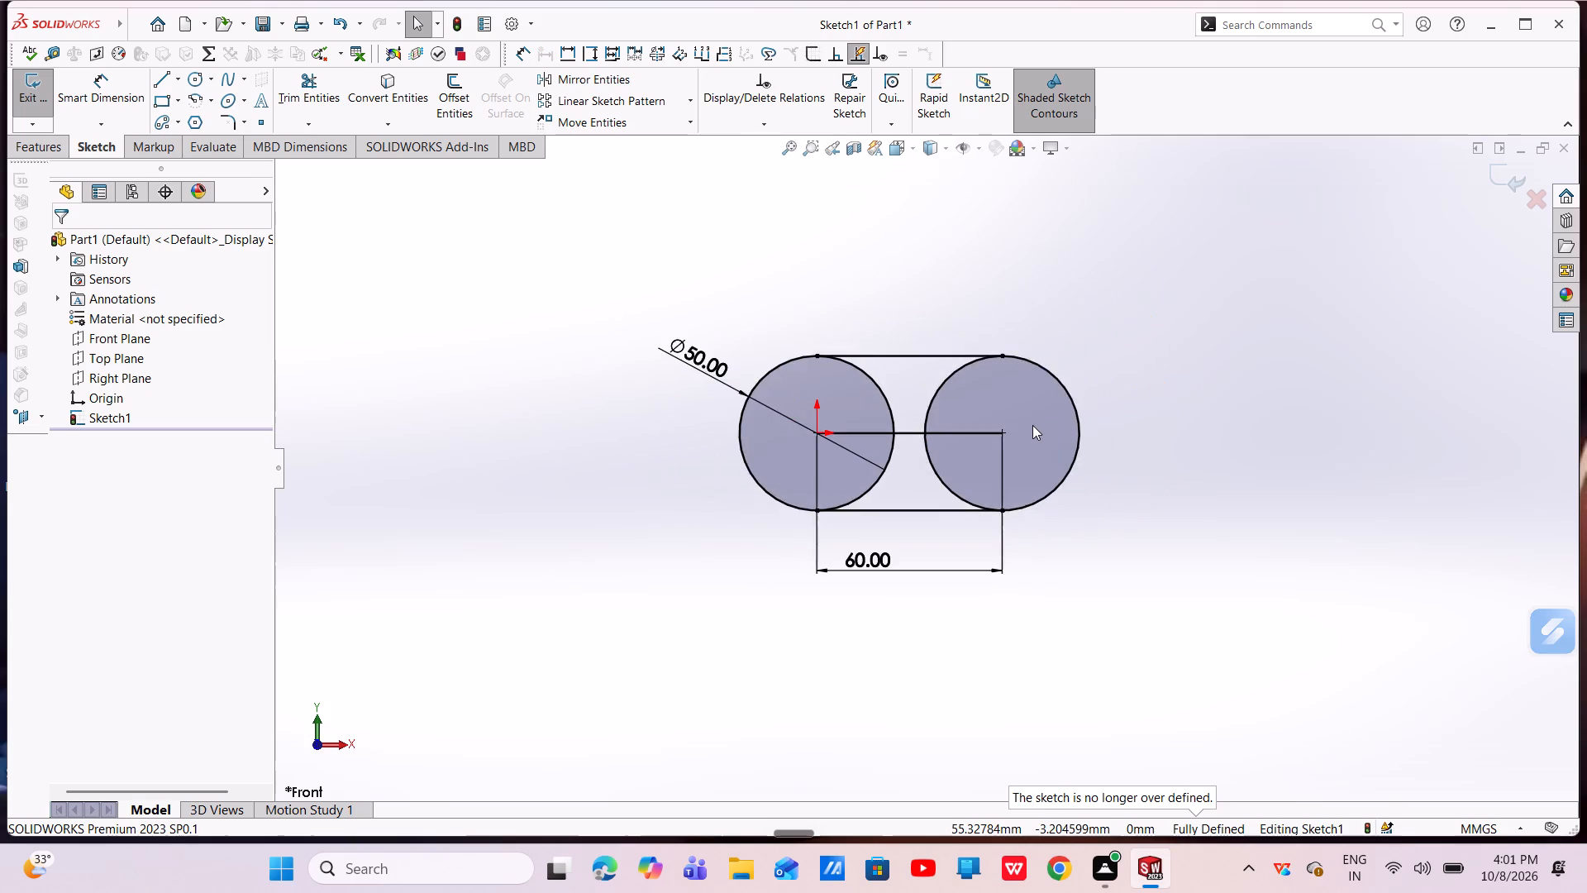
Trim away the inner arcs of both circles and the centre line, leaving a closed rounded-end outline.
scroll(1065, 485, "down", 5)
scroll(793, 523, "up", 4)
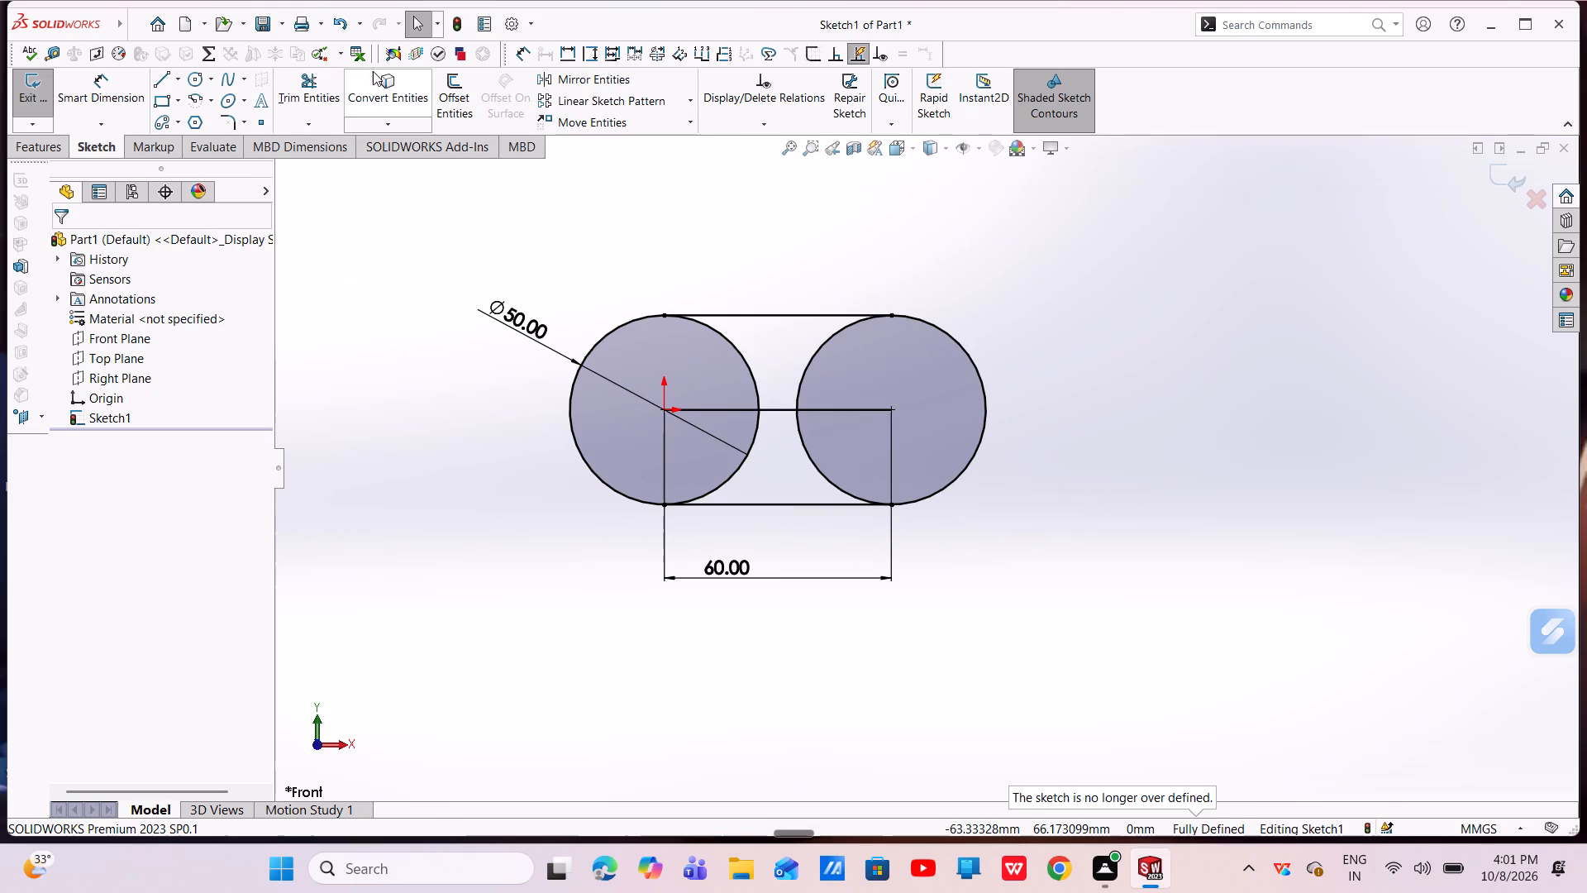
left_click(316, 87)
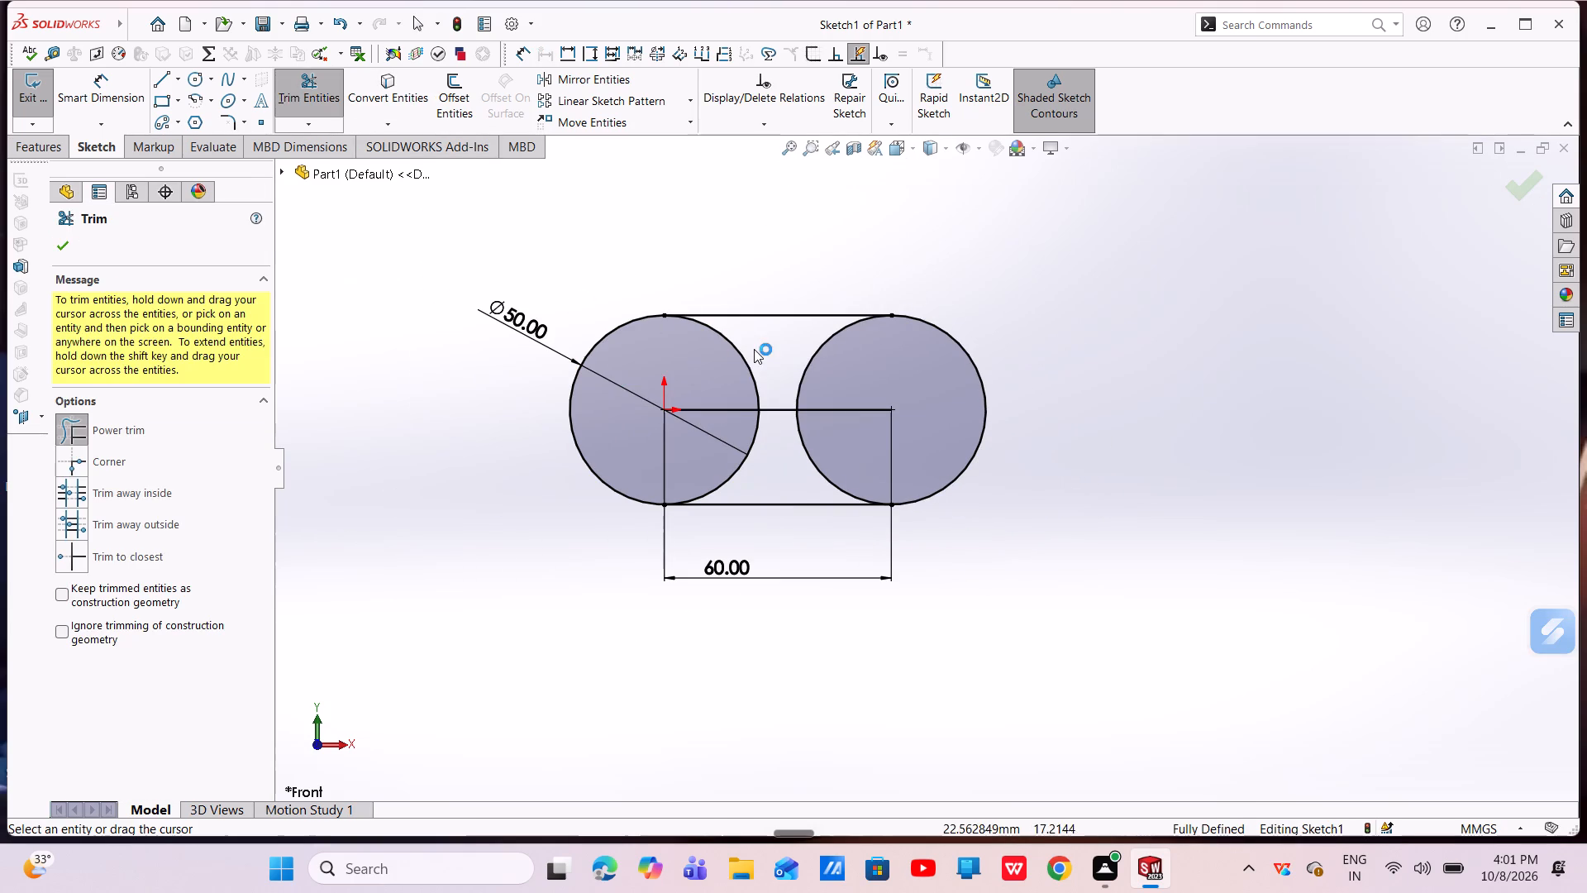
left_click_drag(754, 349, 808, 454)
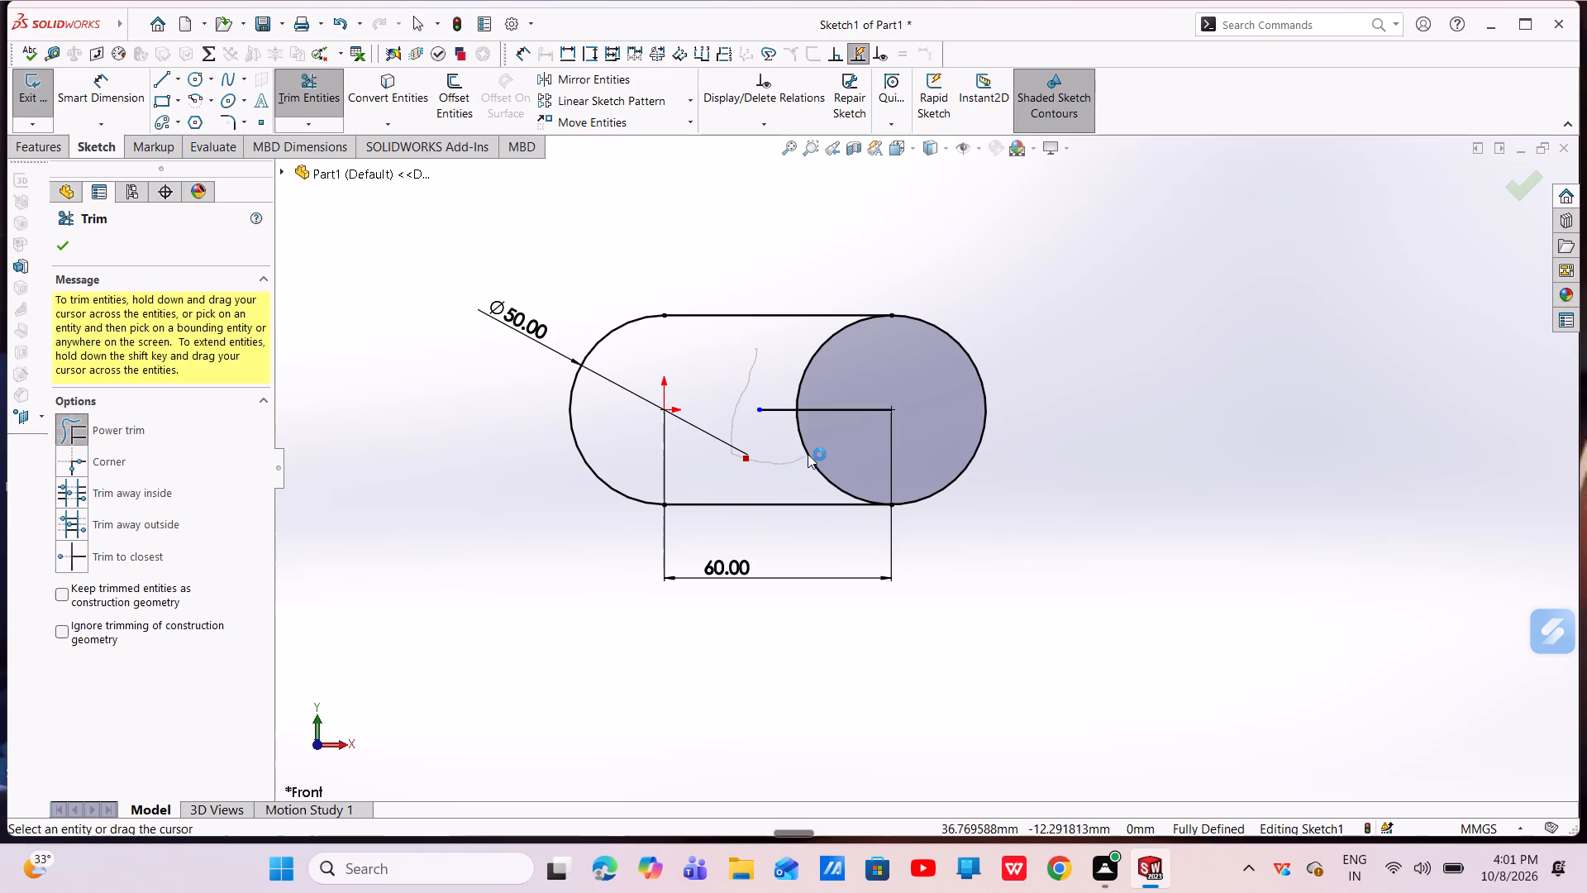
left_click_drag(808, 454, 774, 408)
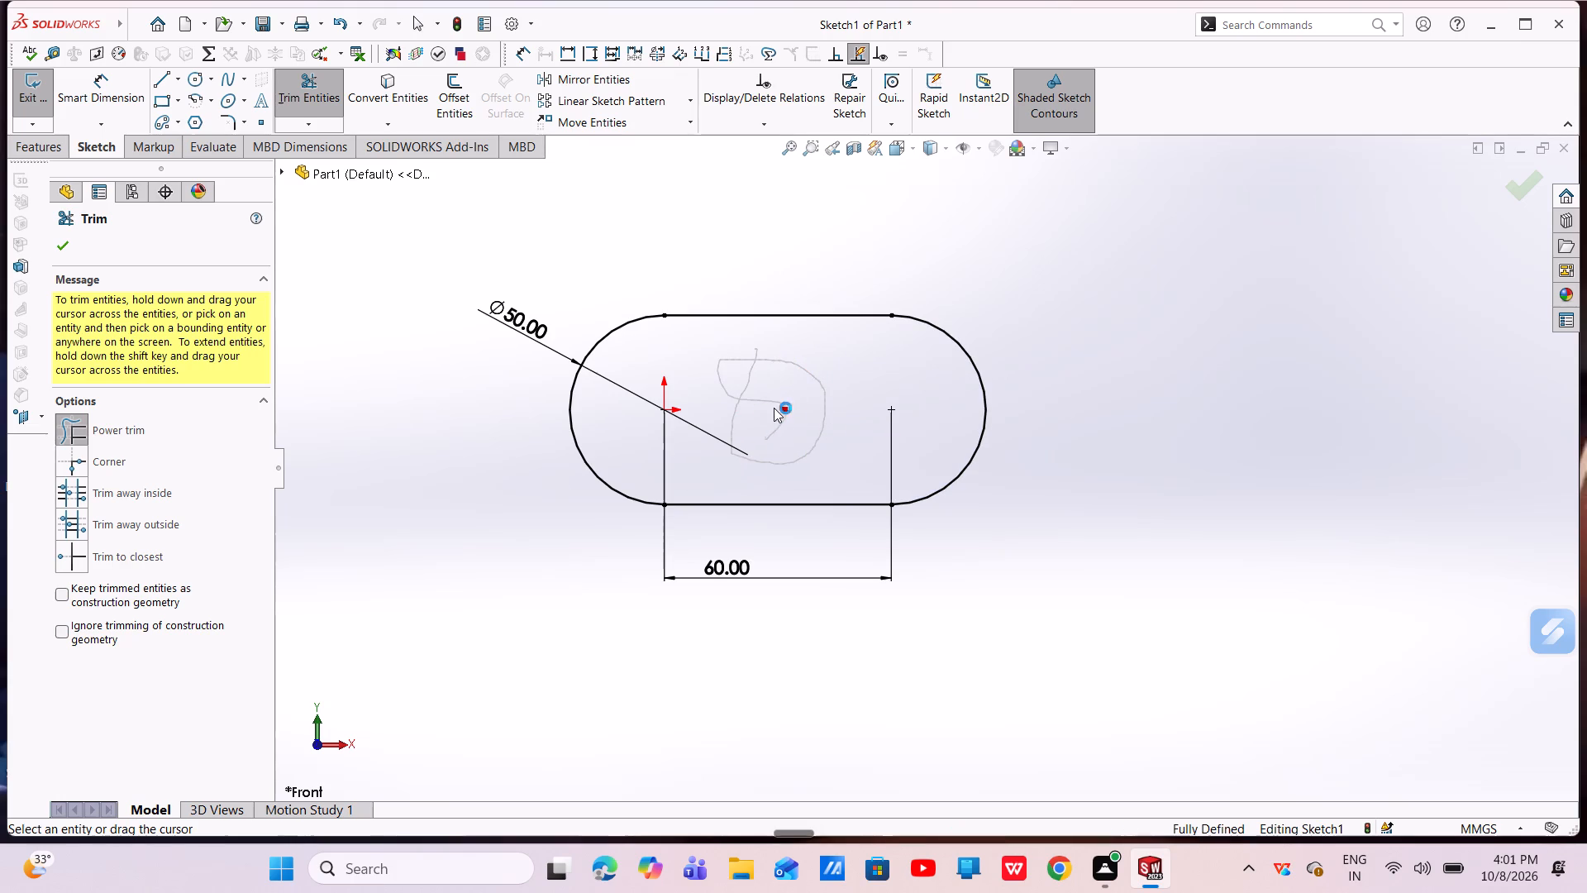
left_click_drag(774, 408, 800, 420)
key("Escape")
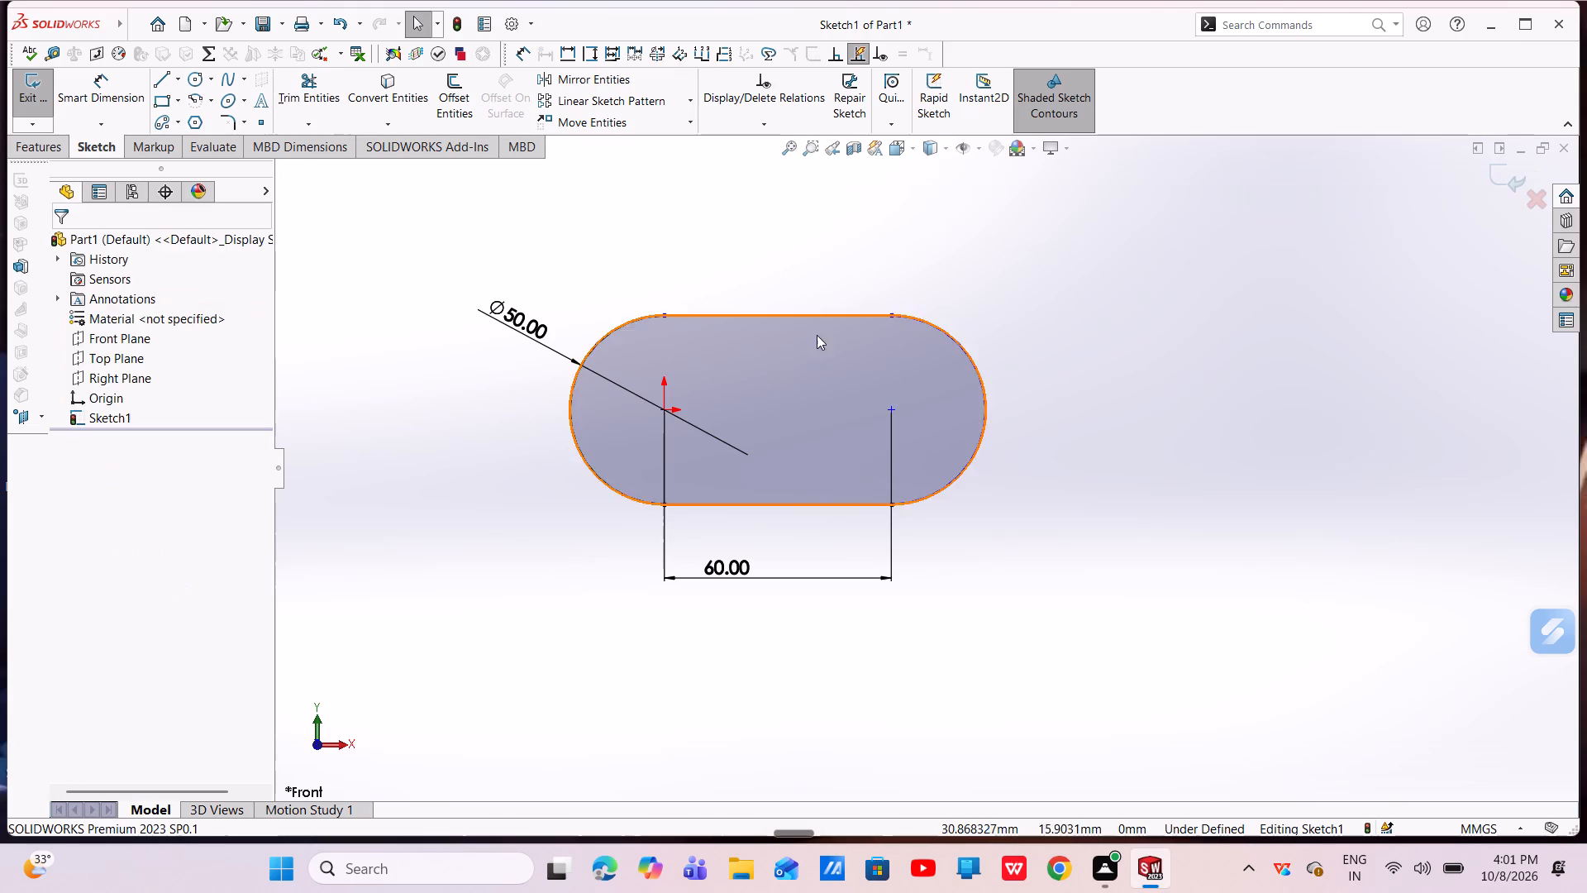
Add a 25 mm radius dimension to the outline's end arc farthest from the origin.
scroll(882, 343, "up", 1)
left_click(122, 84)
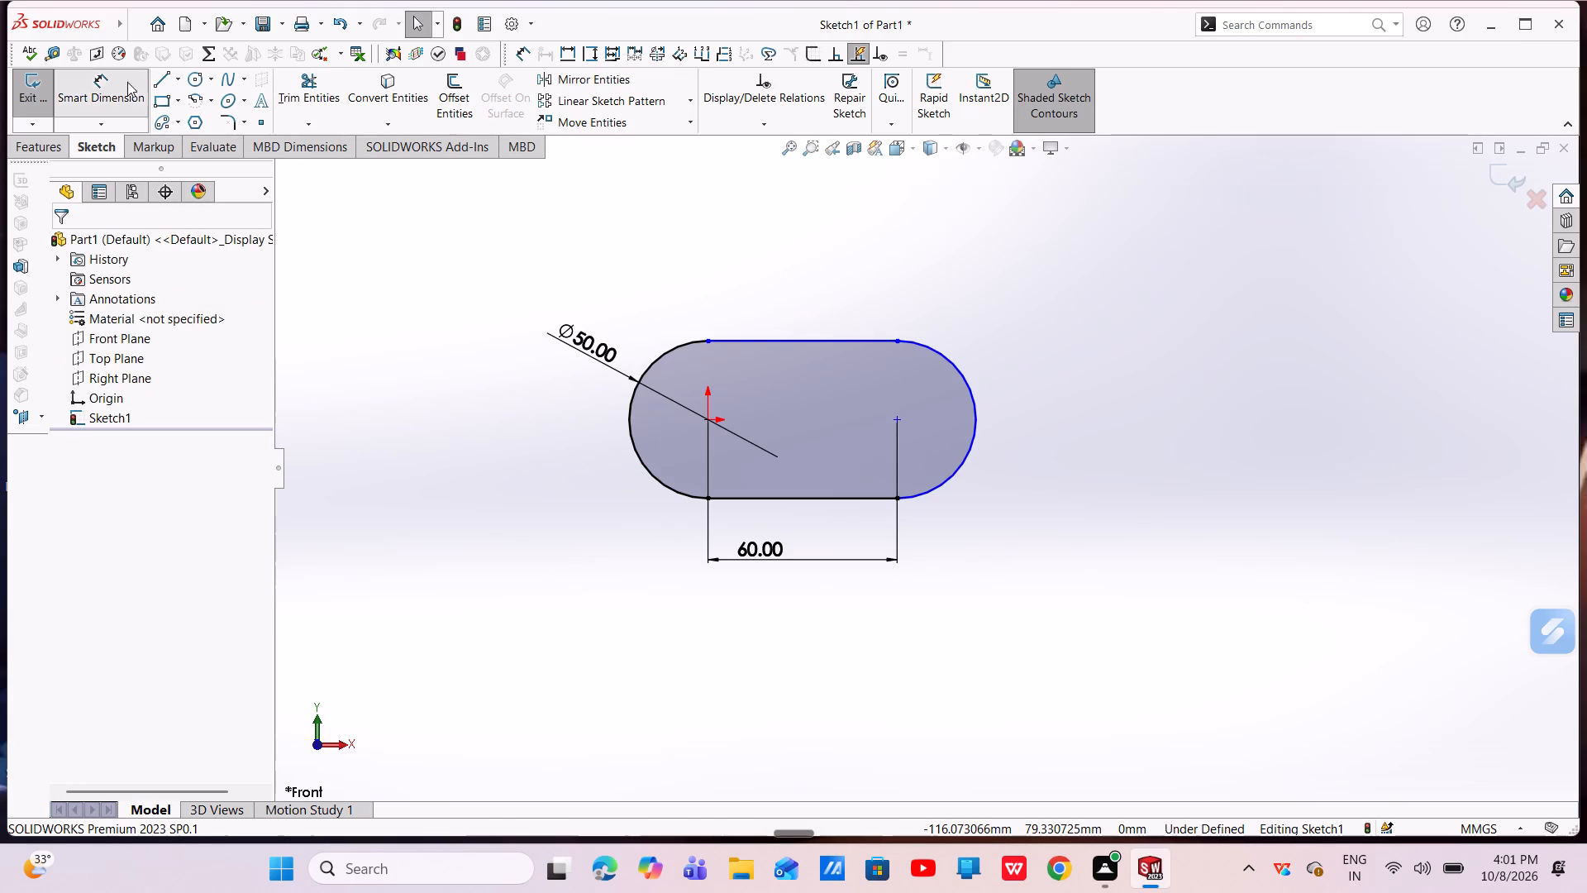
left_click(975, 430)
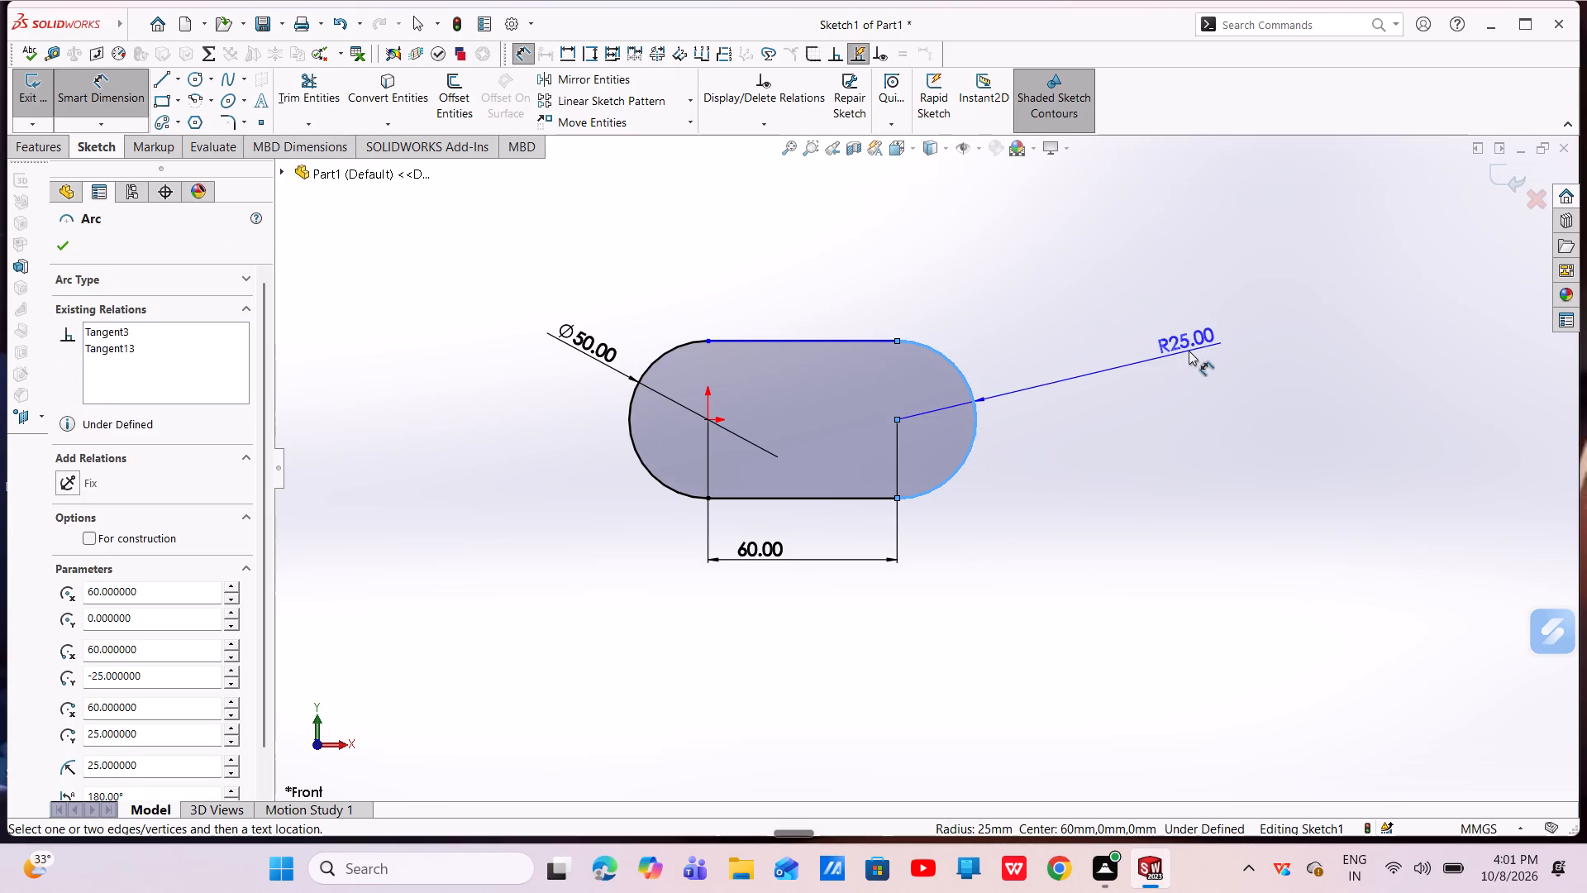
left_click(1189, 351)
left_click(1127, 329)
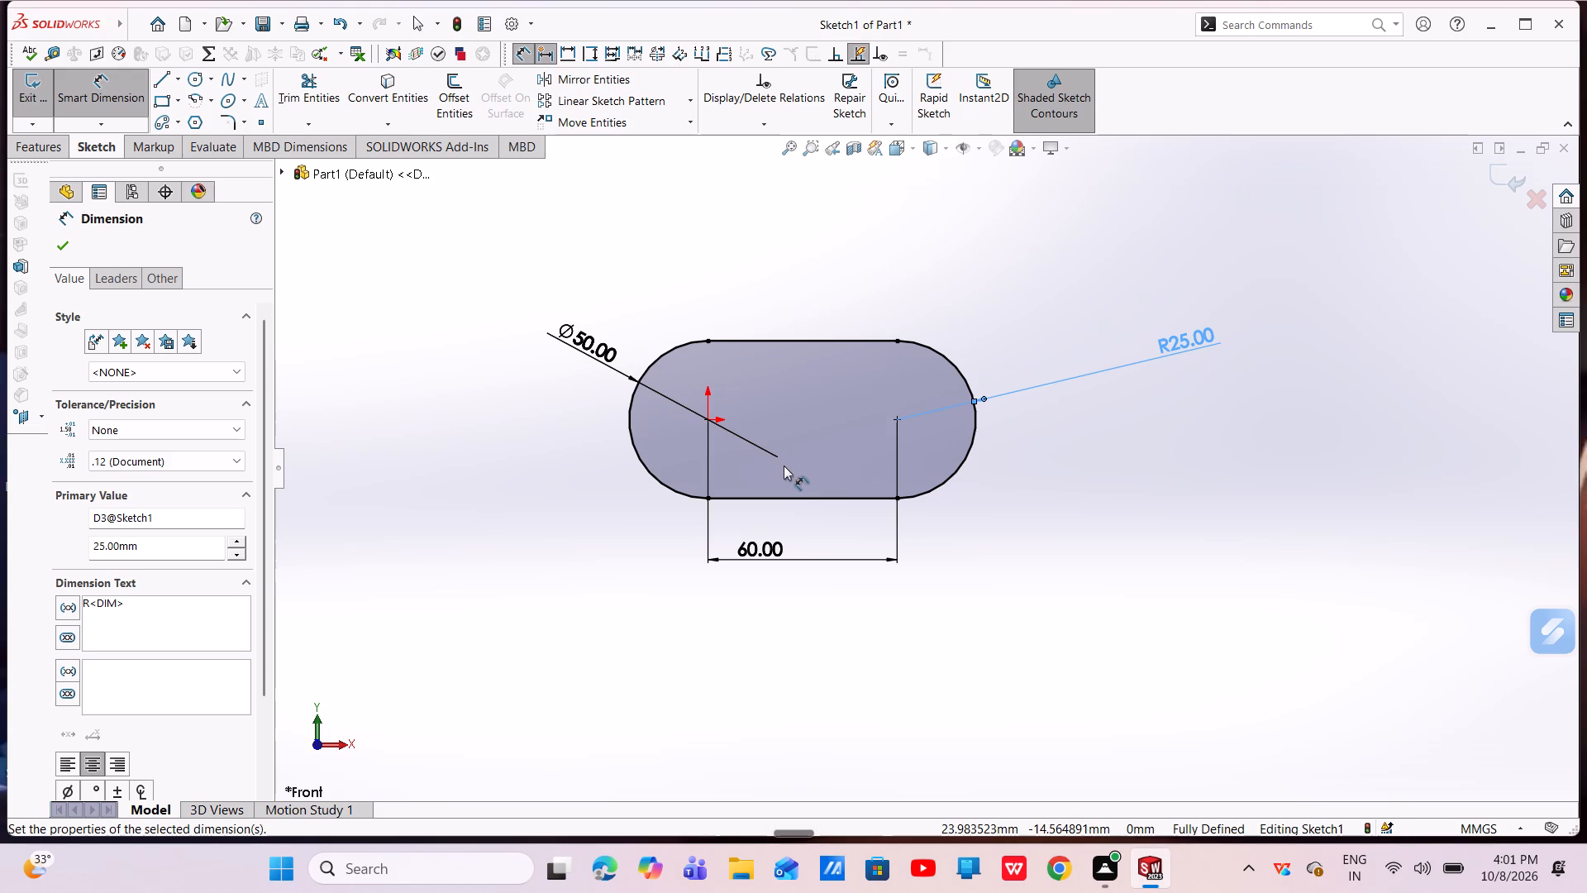
left_click(56, 255)
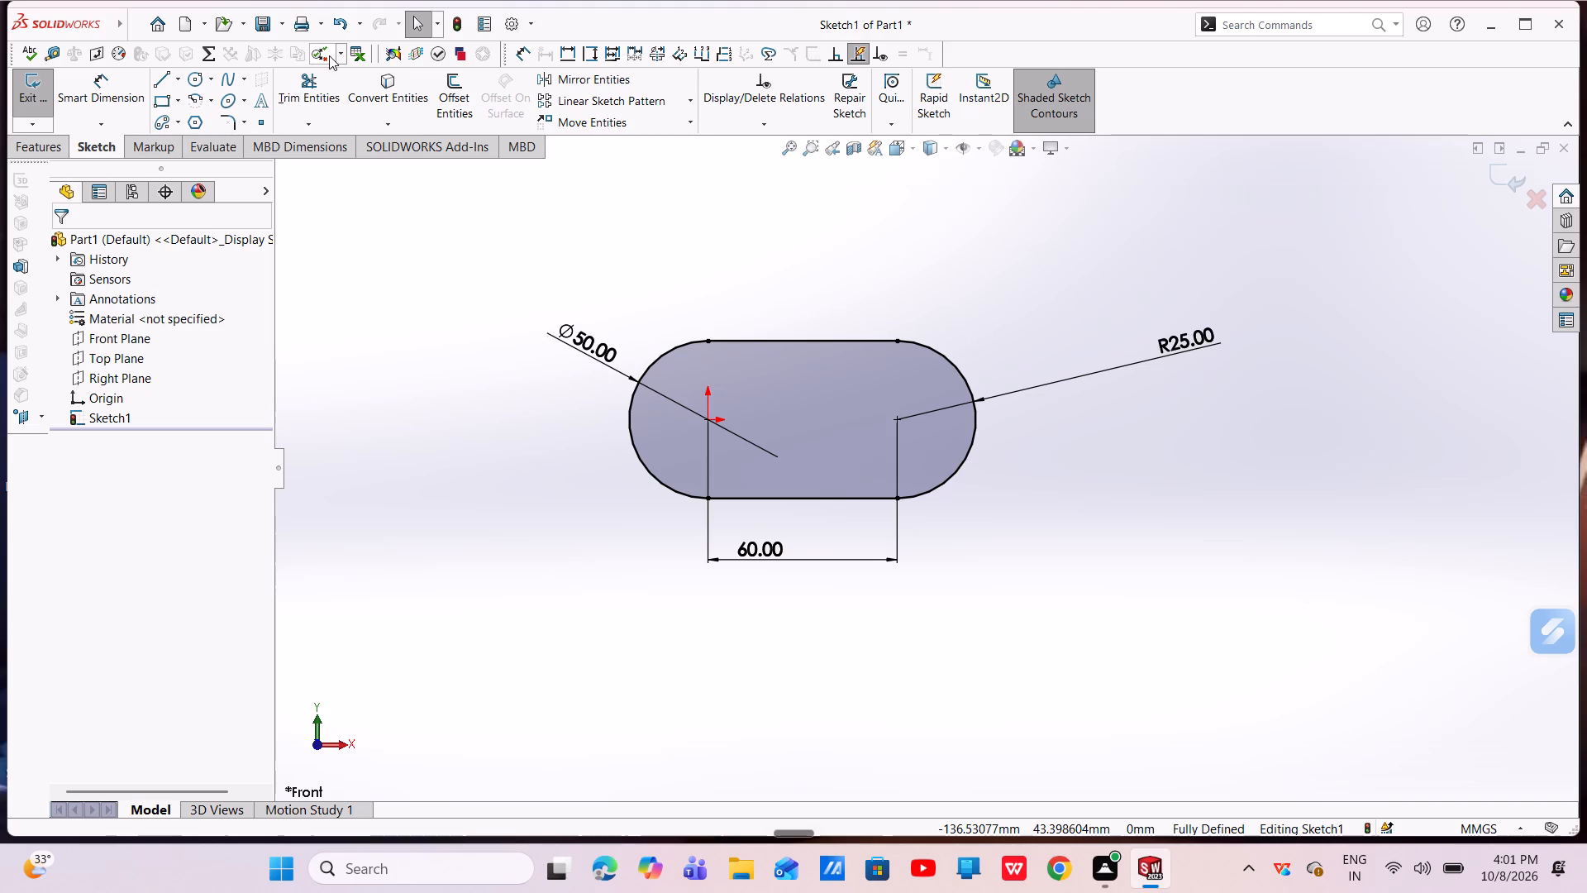
Extrude the rounded-end outline as a blind boss 12 mm deep.
left_click(111, 88)
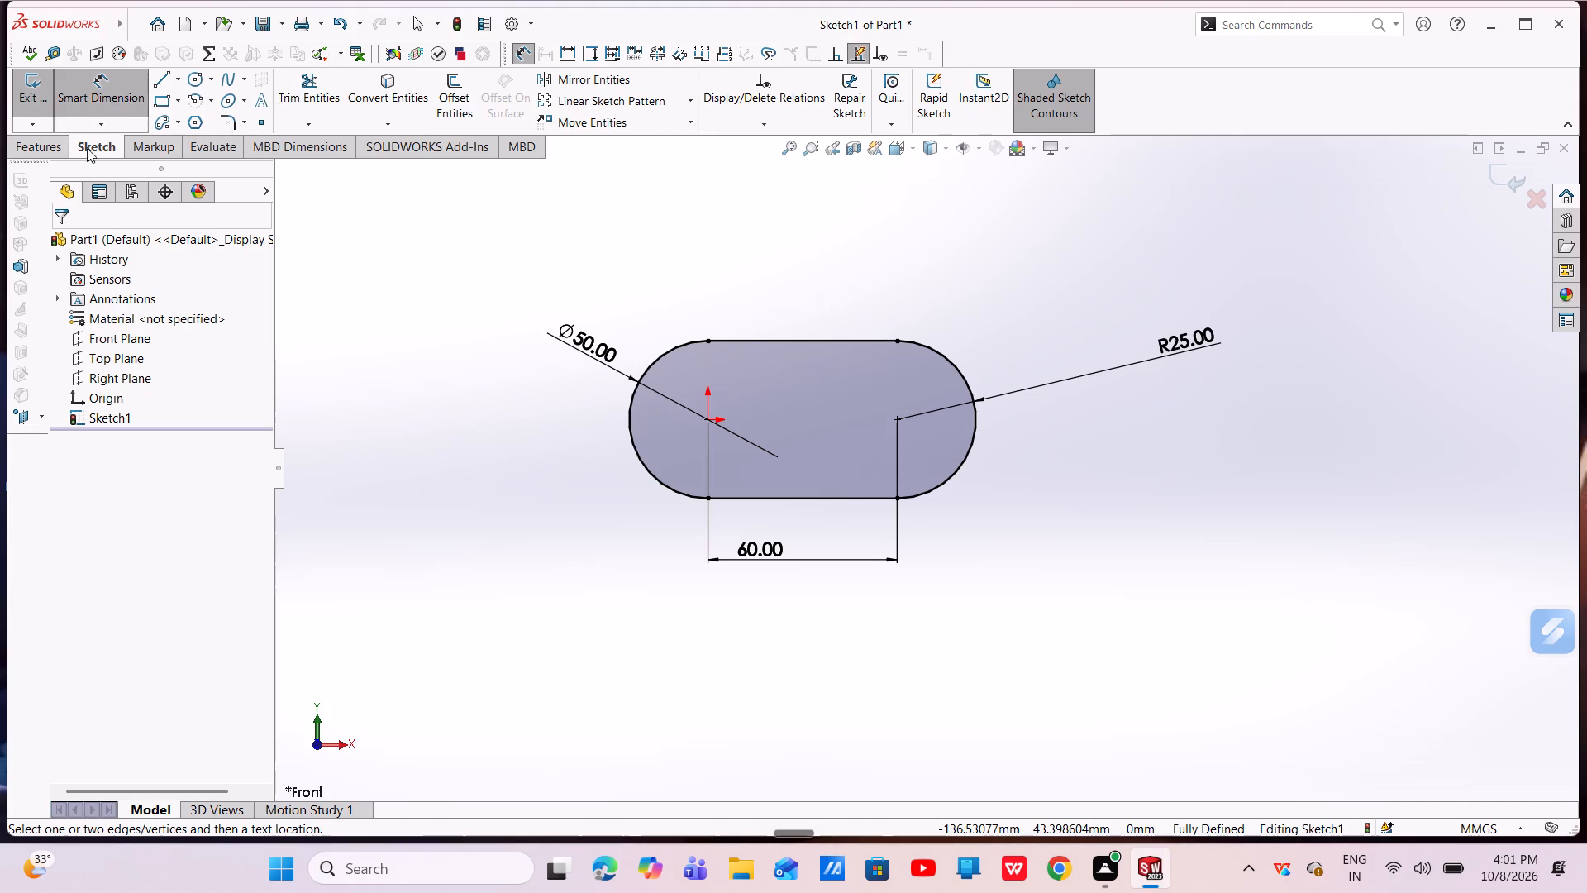
left_click(46, 149)
left_click(55, 100)
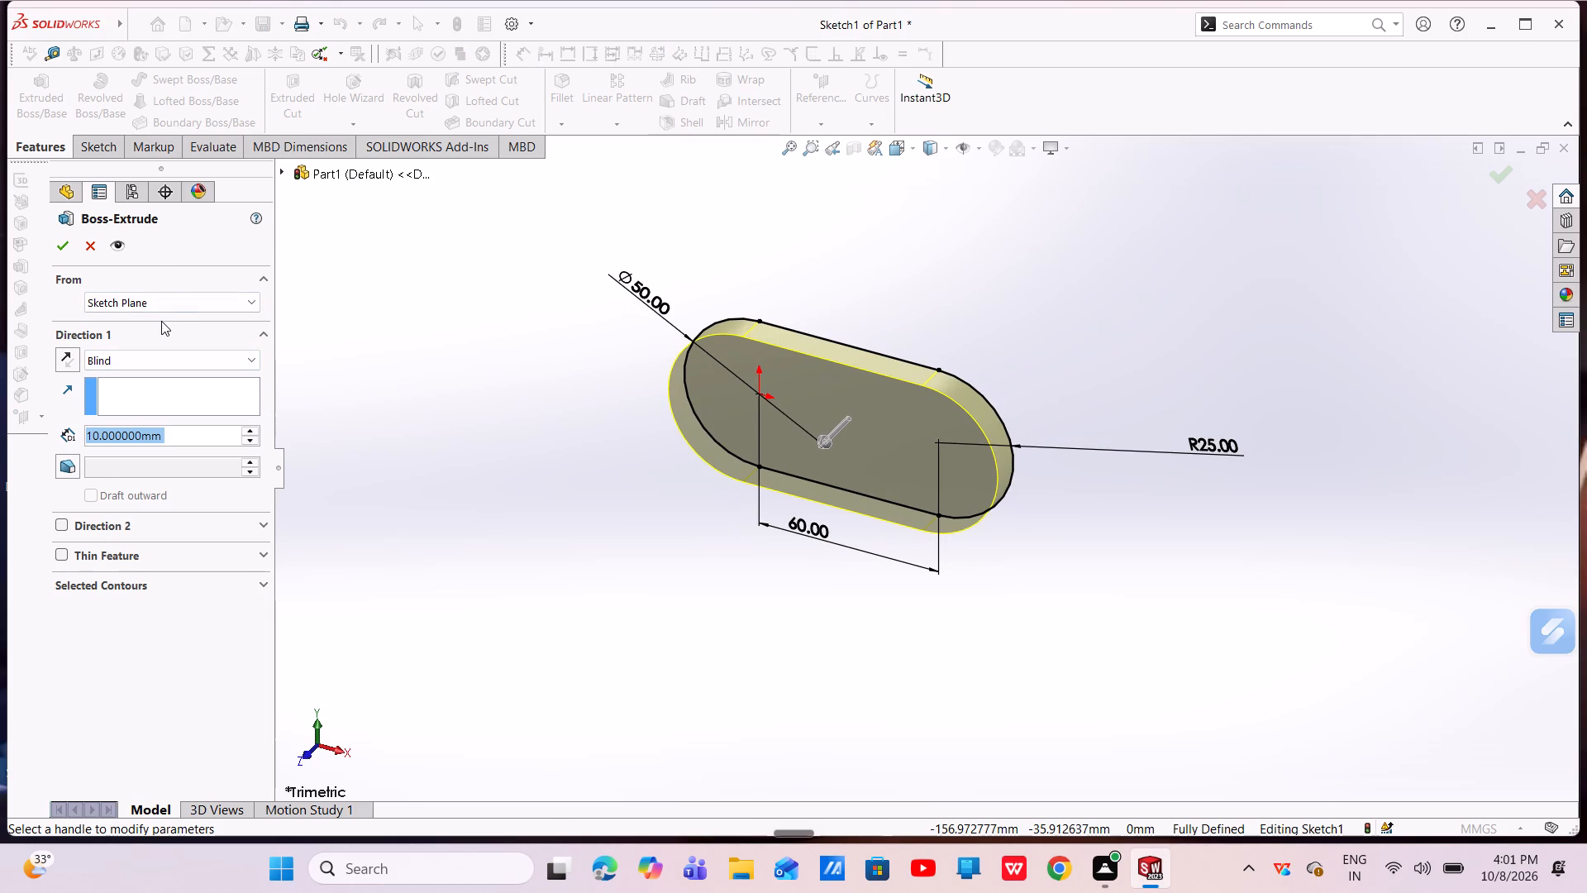
key("BackSpace")
type("12")
key("Return")
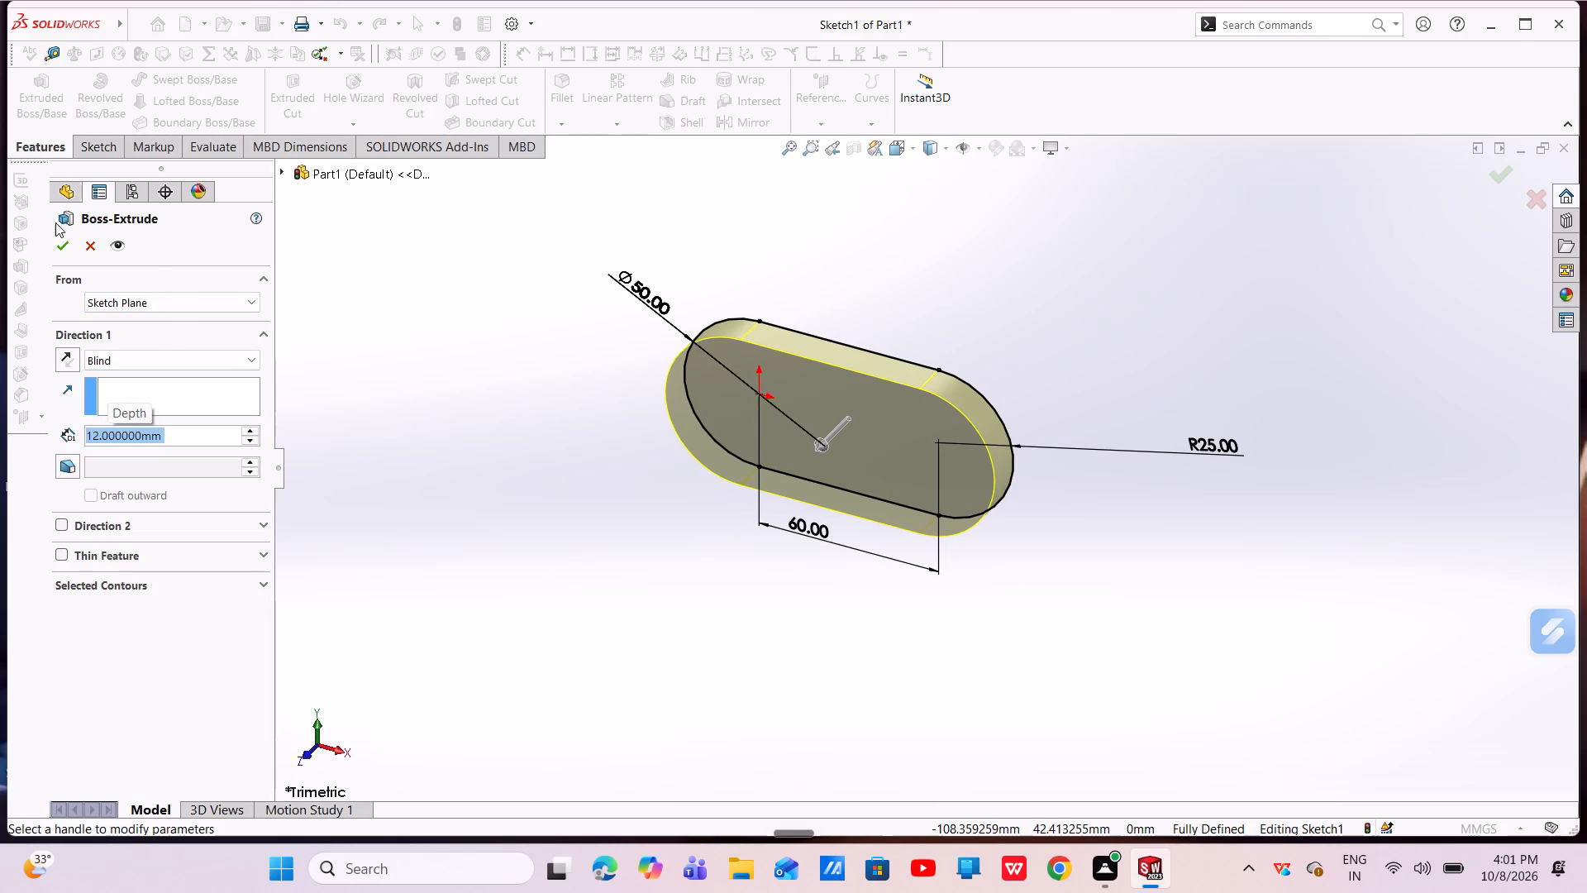
left_click(67, 248)
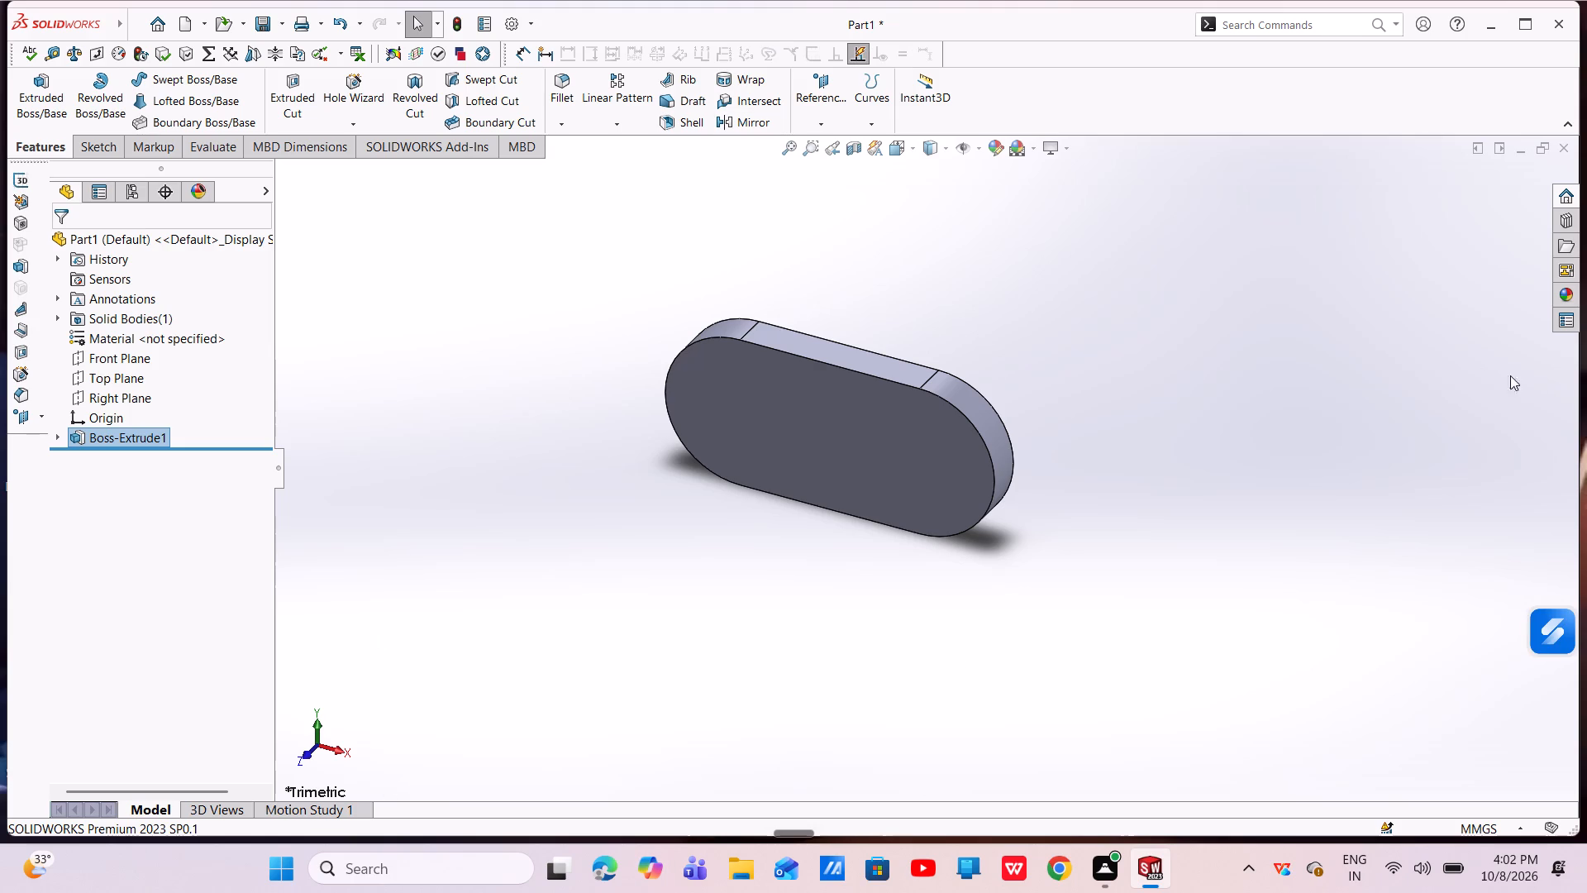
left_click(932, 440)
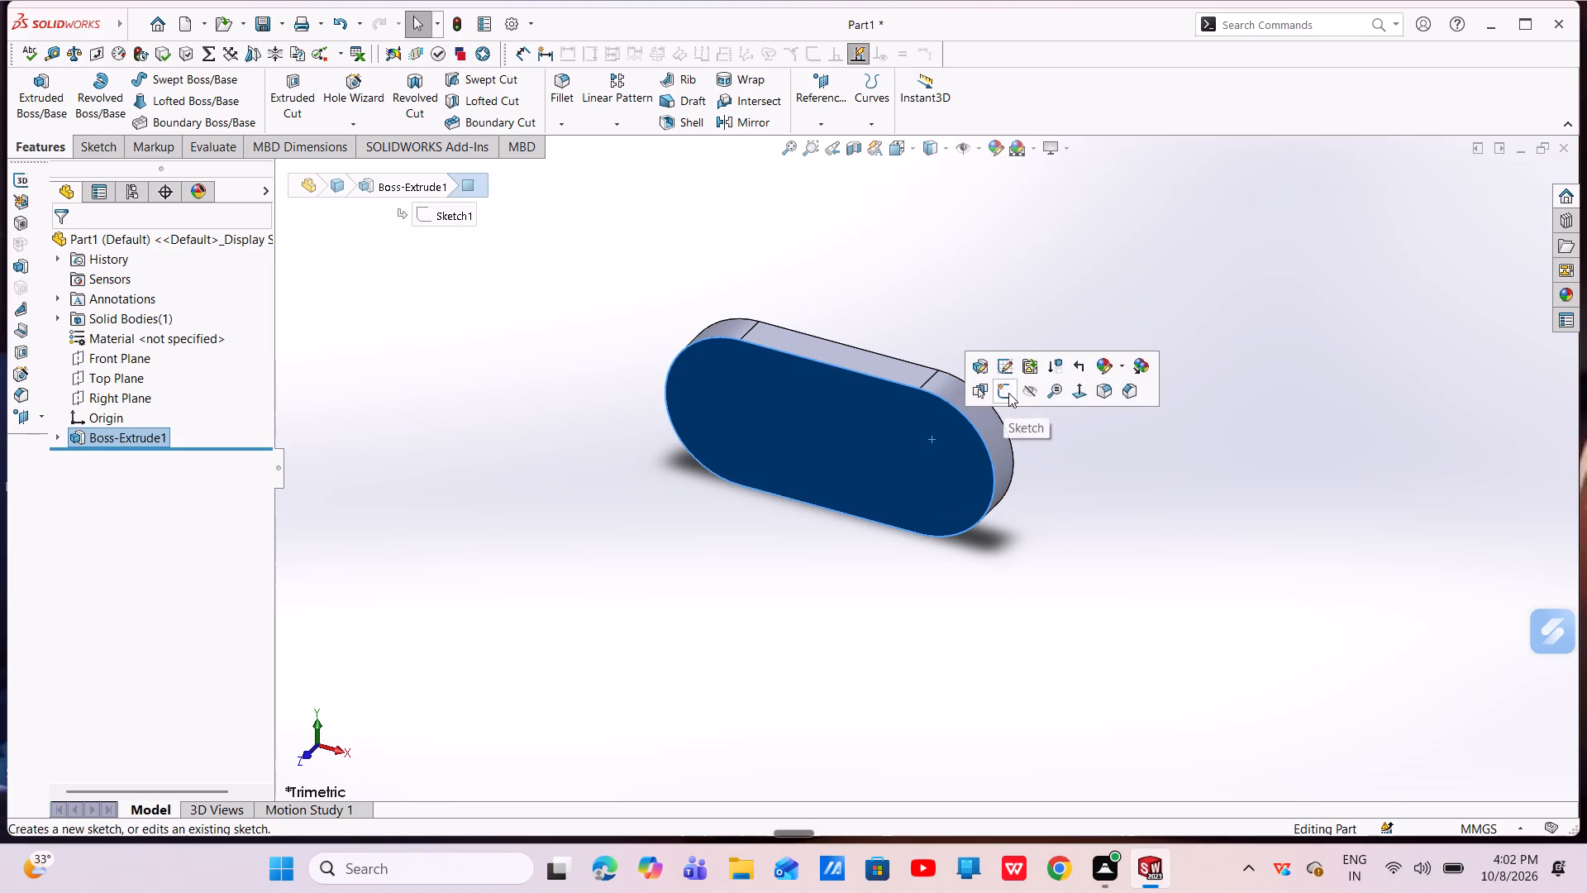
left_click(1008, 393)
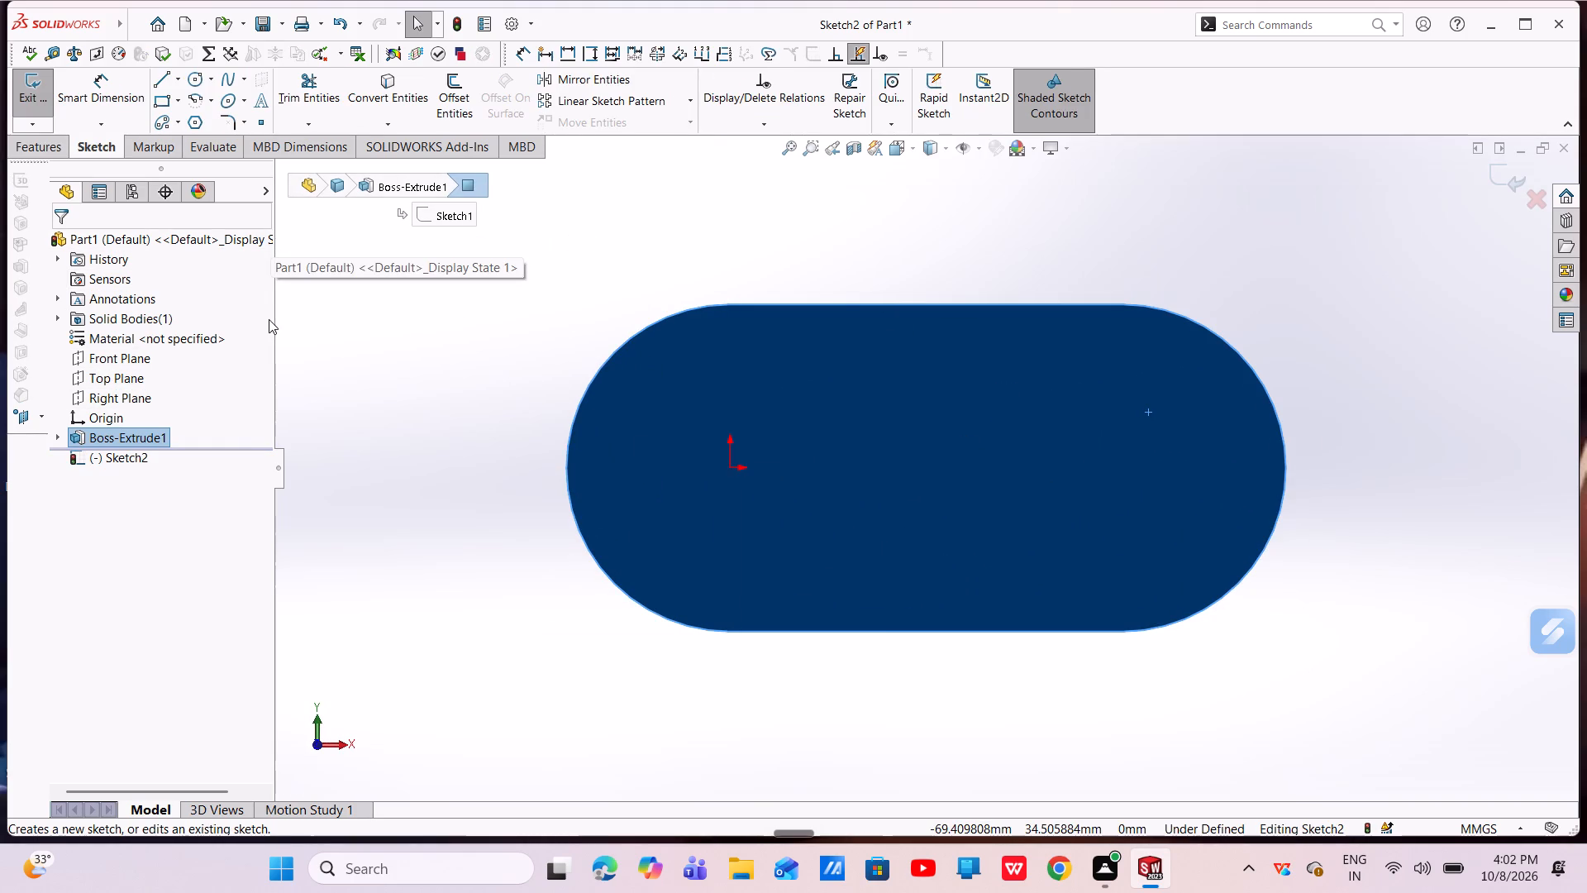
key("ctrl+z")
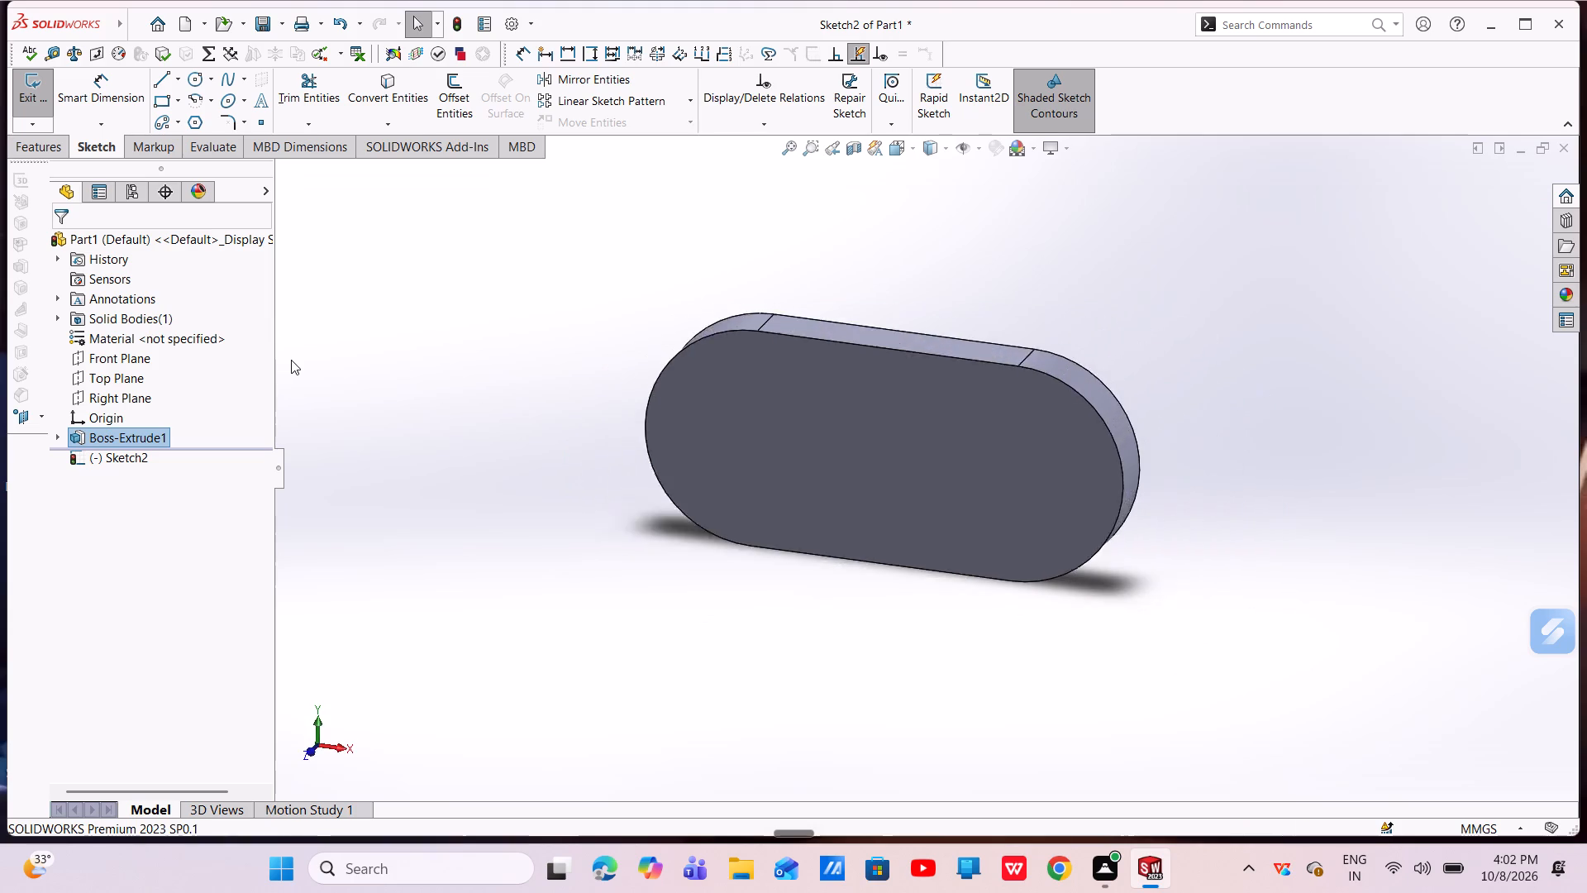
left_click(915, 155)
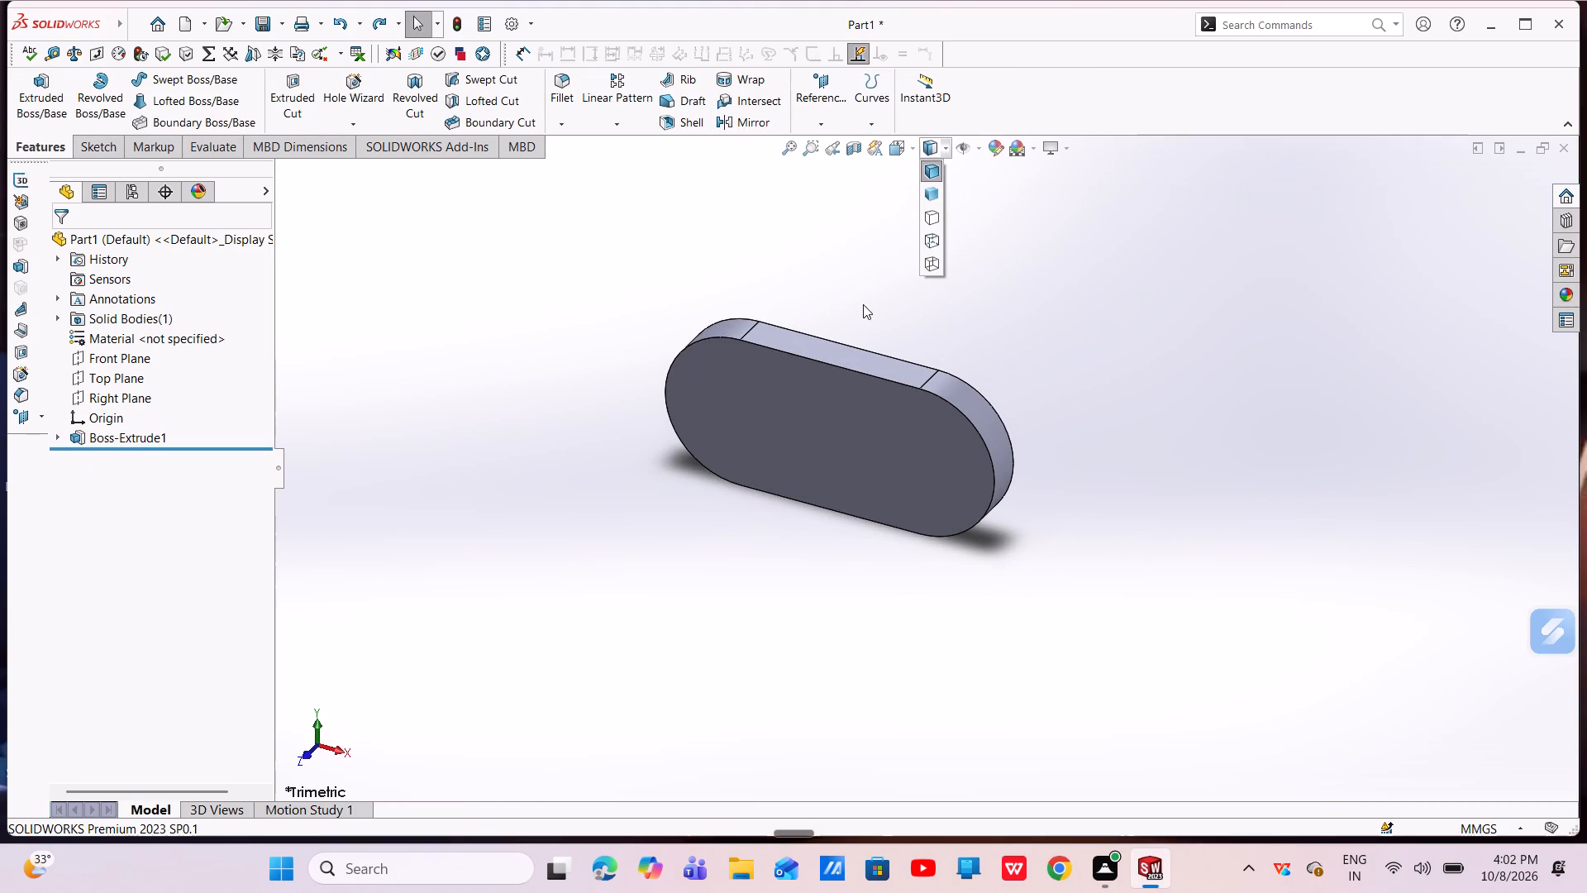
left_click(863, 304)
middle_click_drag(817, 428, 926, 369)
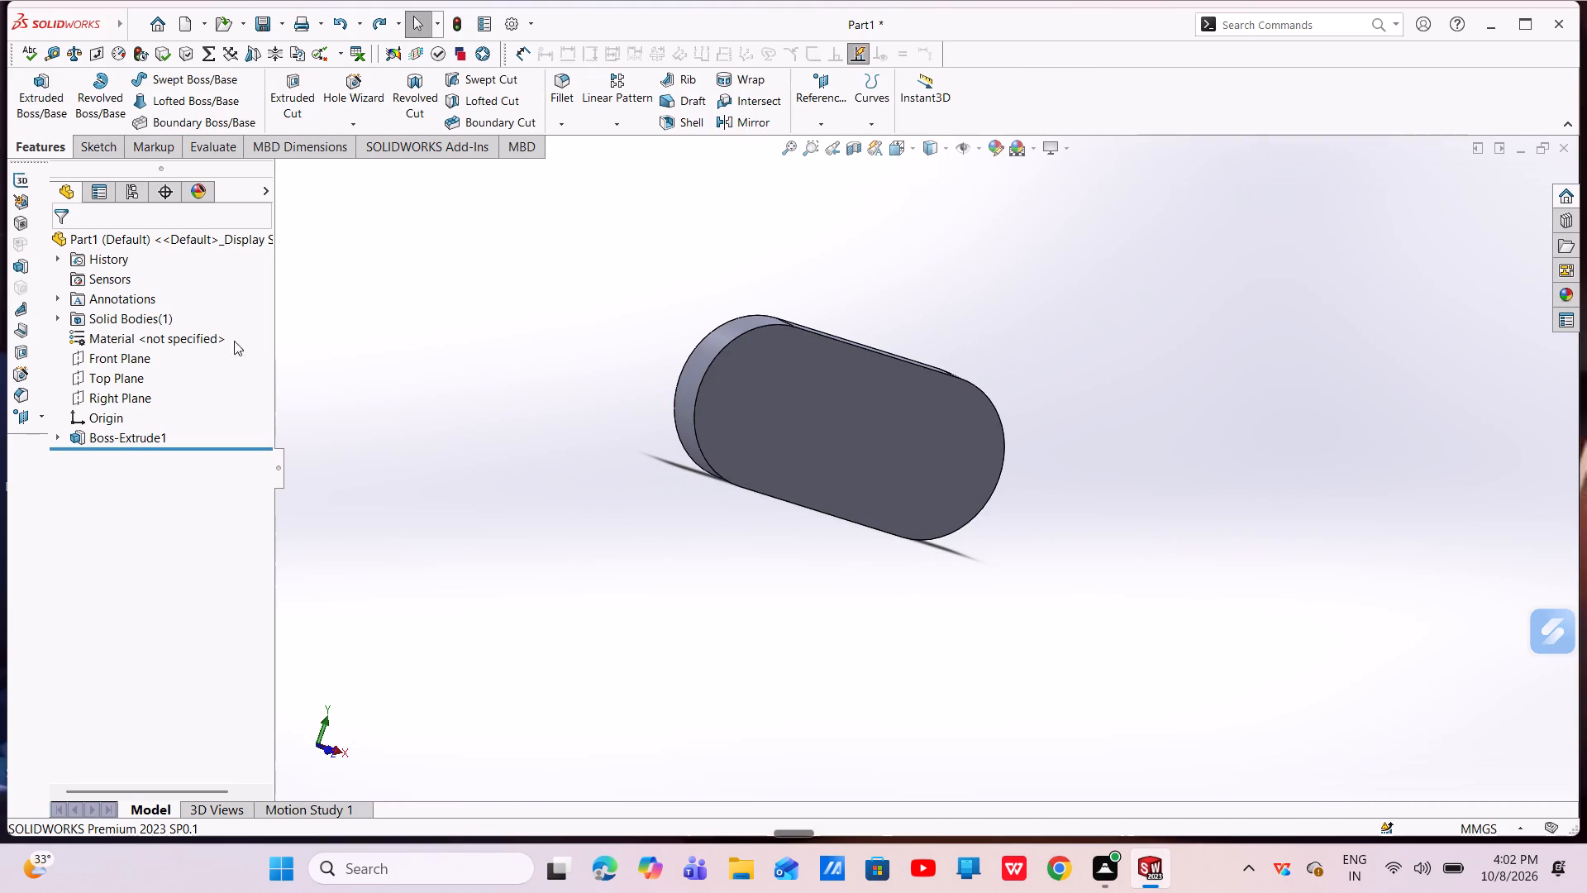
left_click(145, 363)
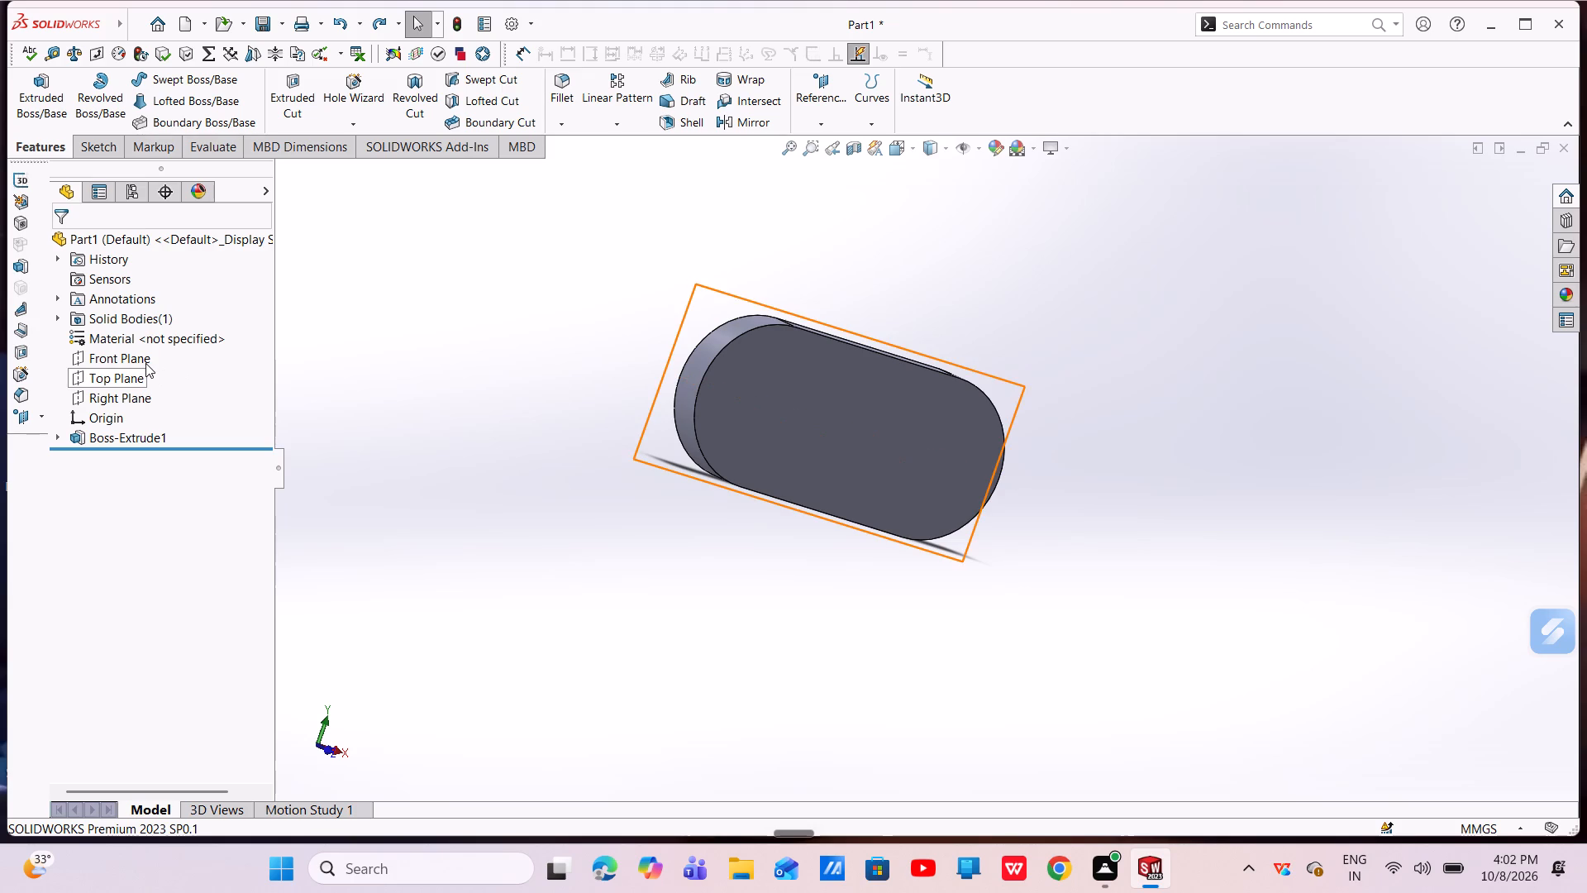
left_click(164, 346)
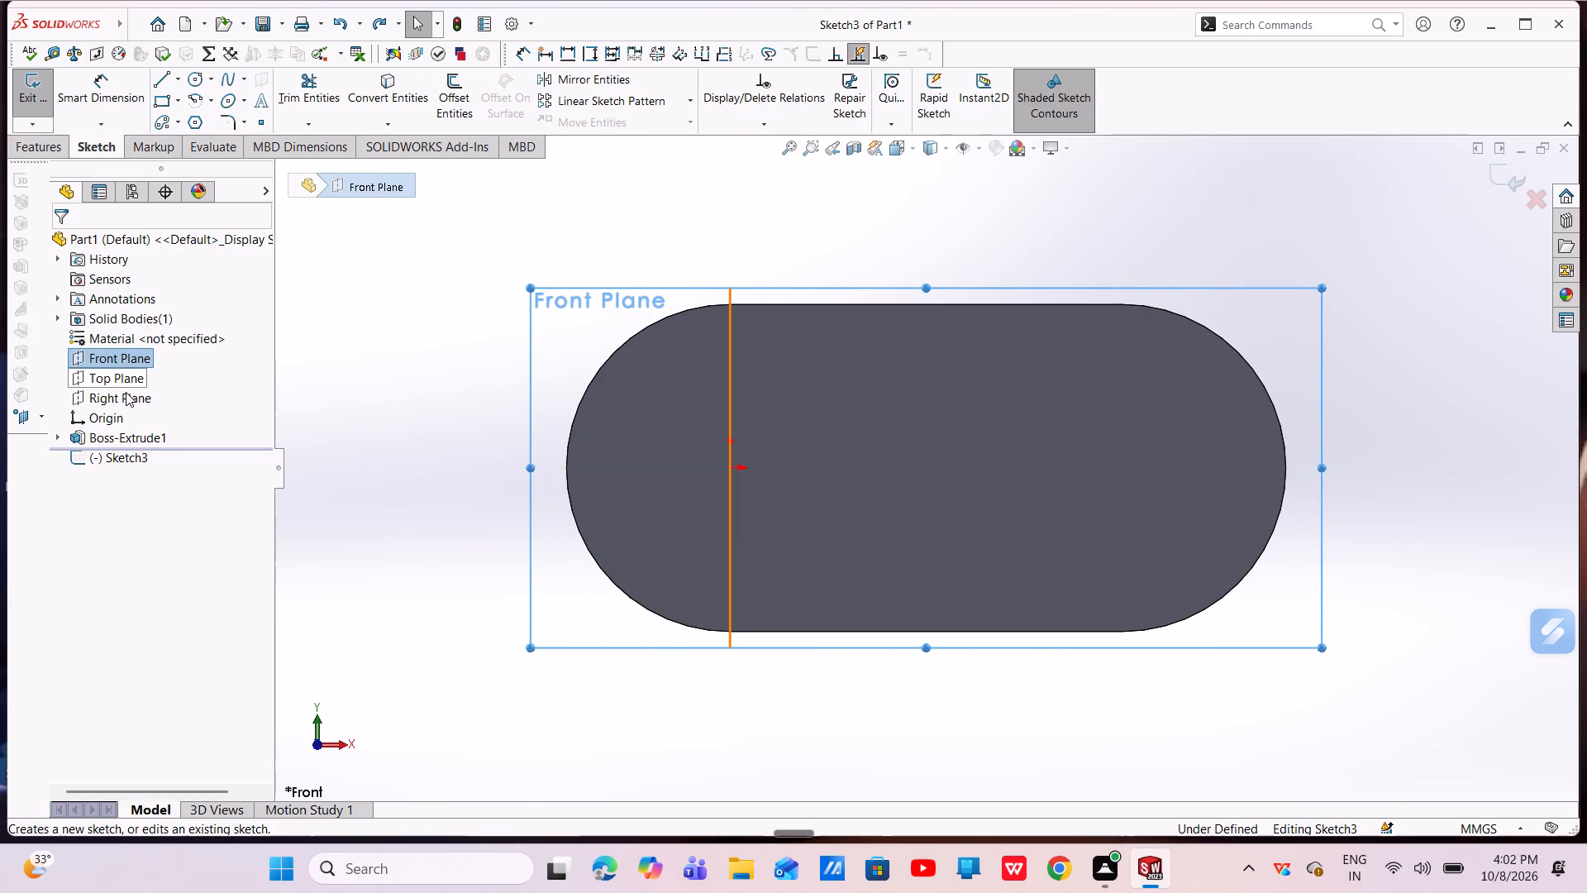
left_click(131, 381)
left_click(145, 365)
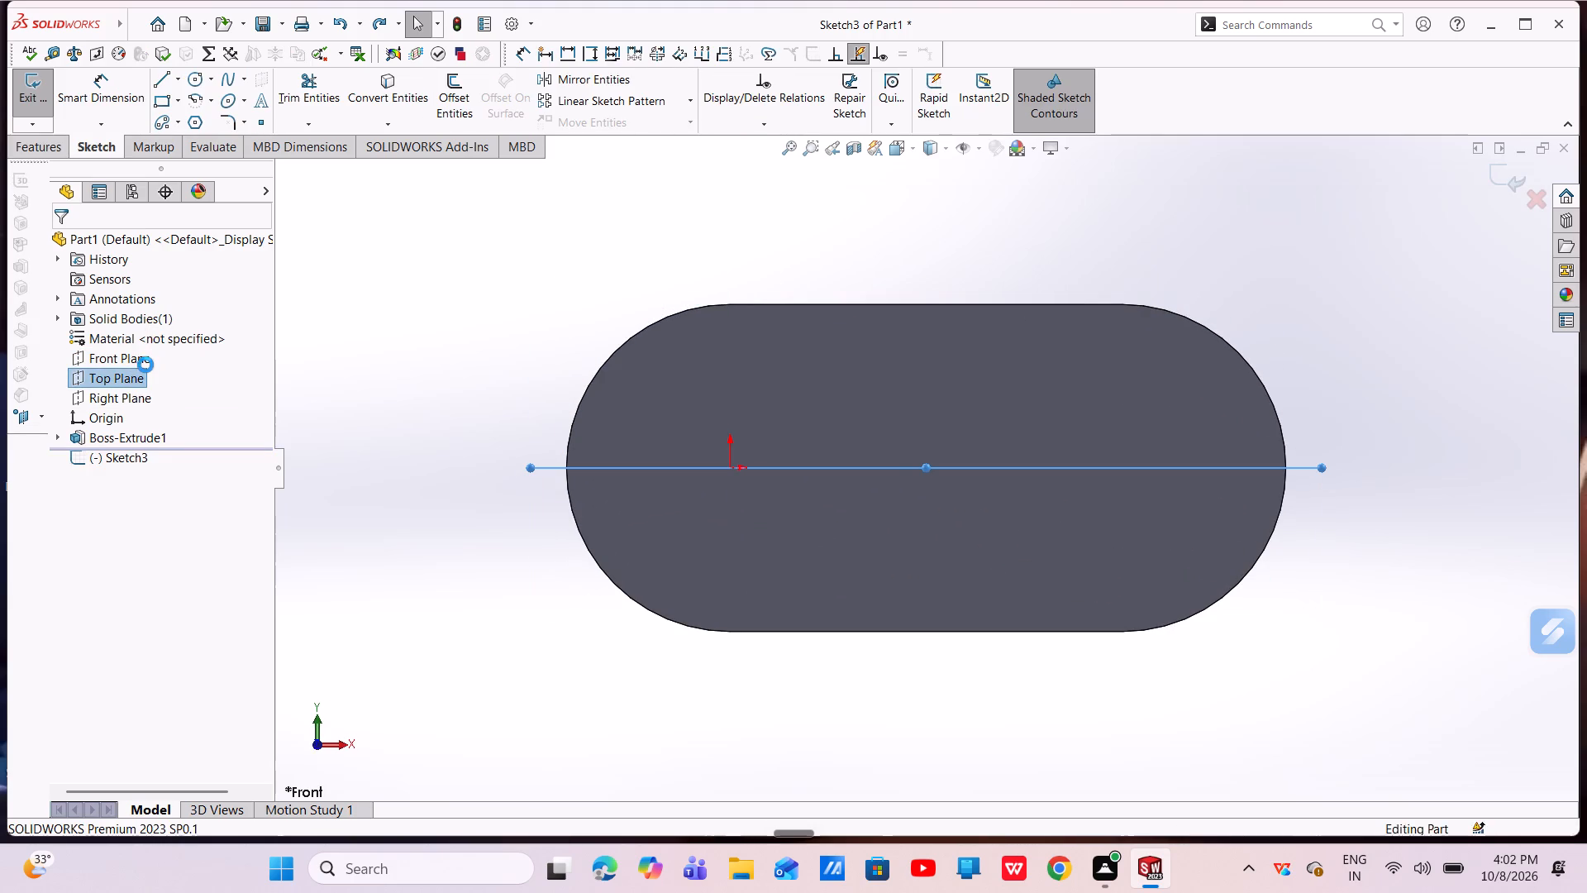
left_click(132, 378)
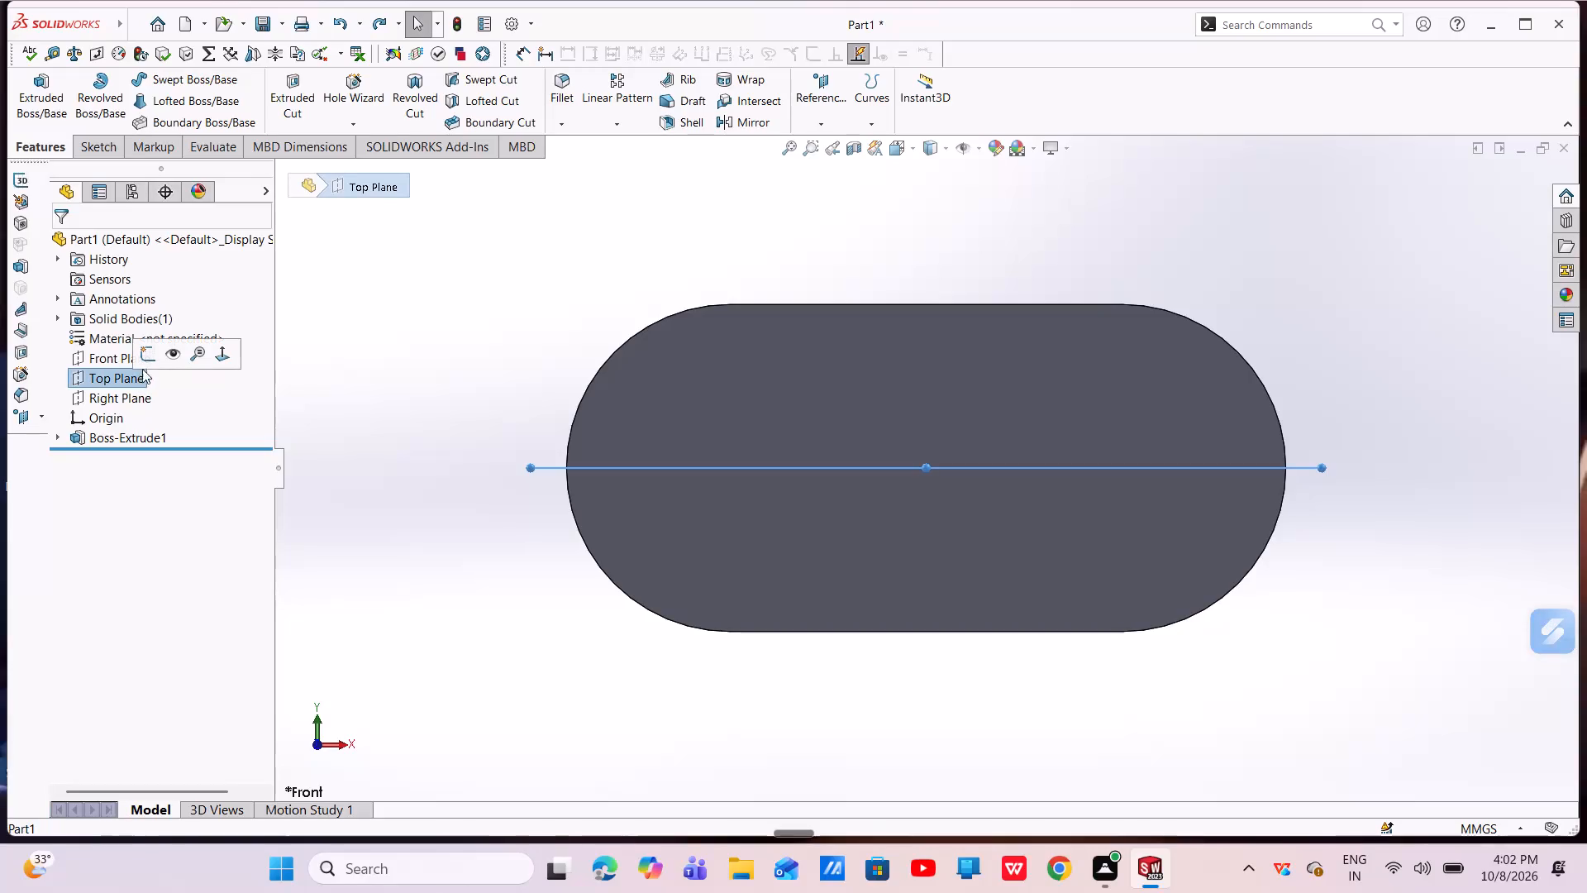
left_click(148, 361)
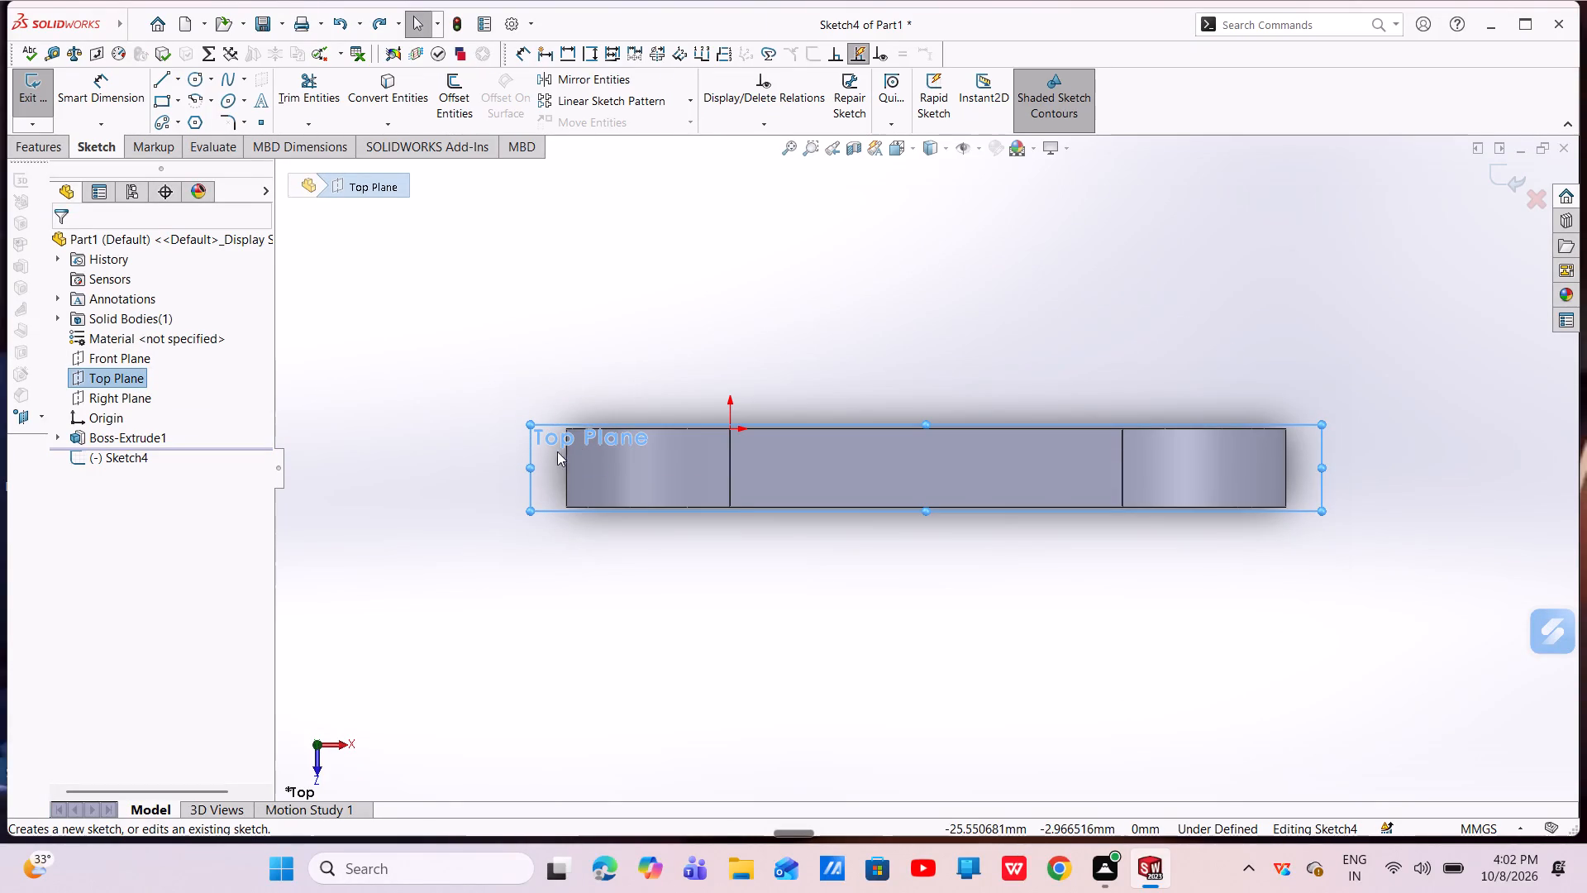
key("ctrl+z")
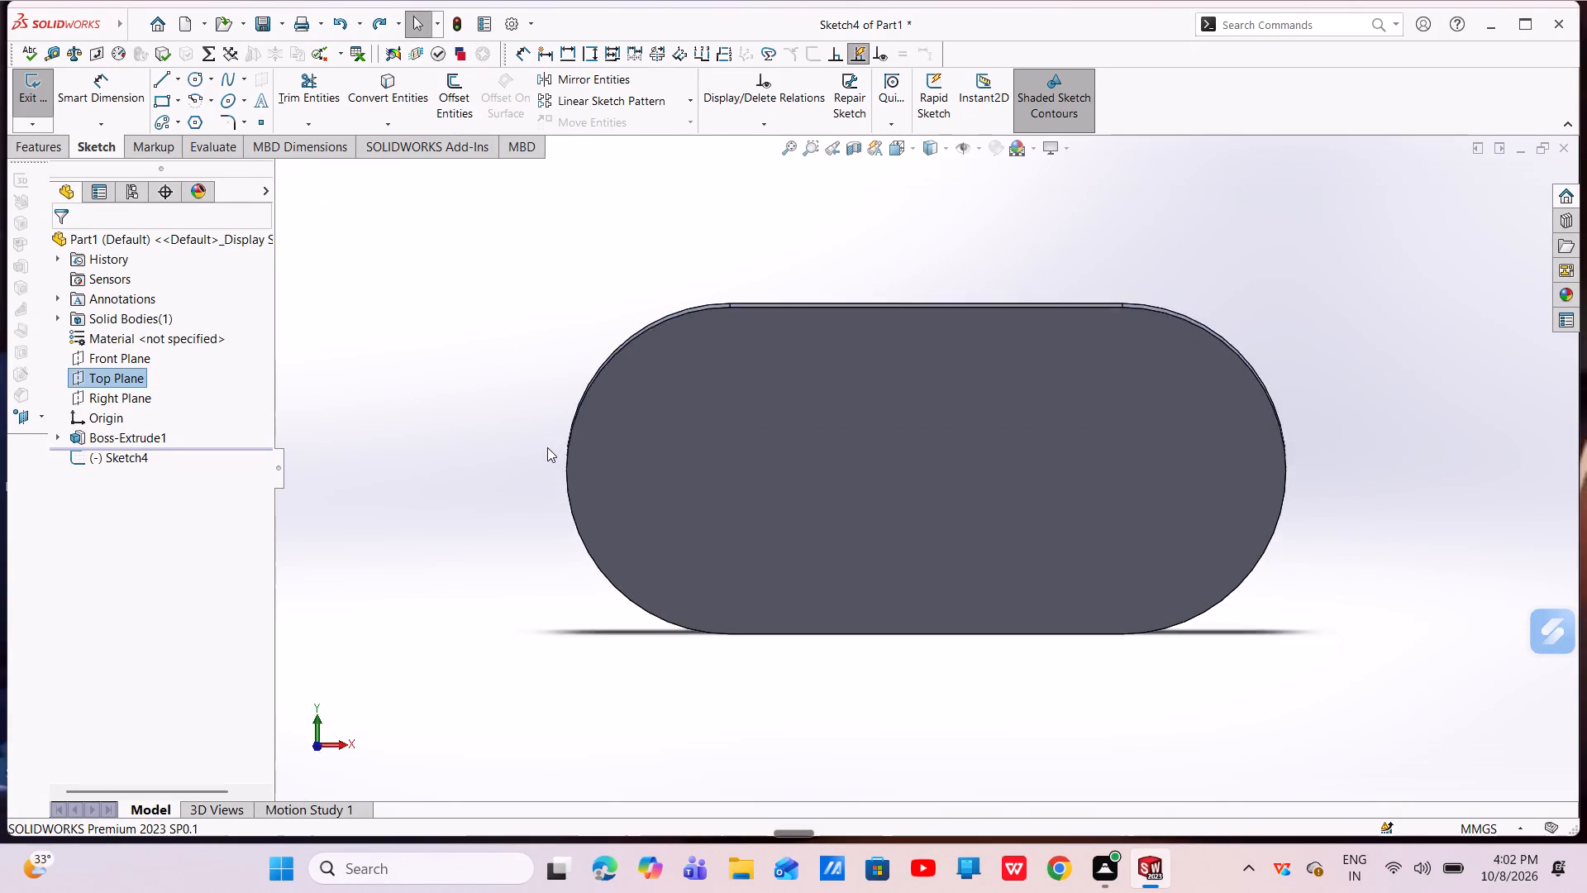
On the base's front face, sketch a circle of 25 mm radius centred on the origin, matching the rounded end.
left_click(741, 433)
left_click(808, 381)
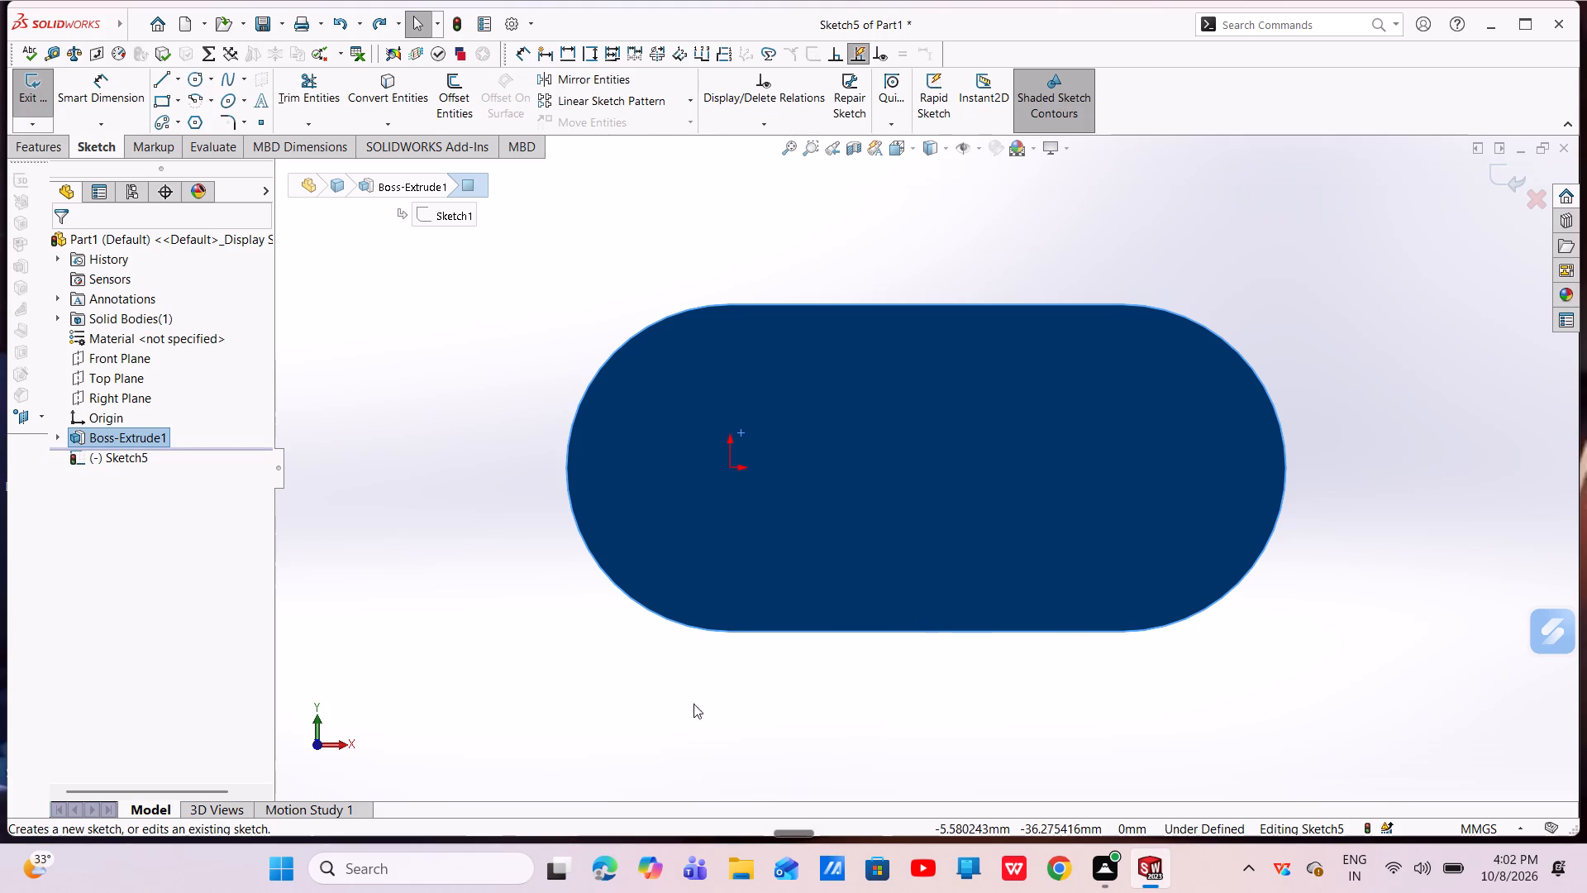
left_click(186, 79)
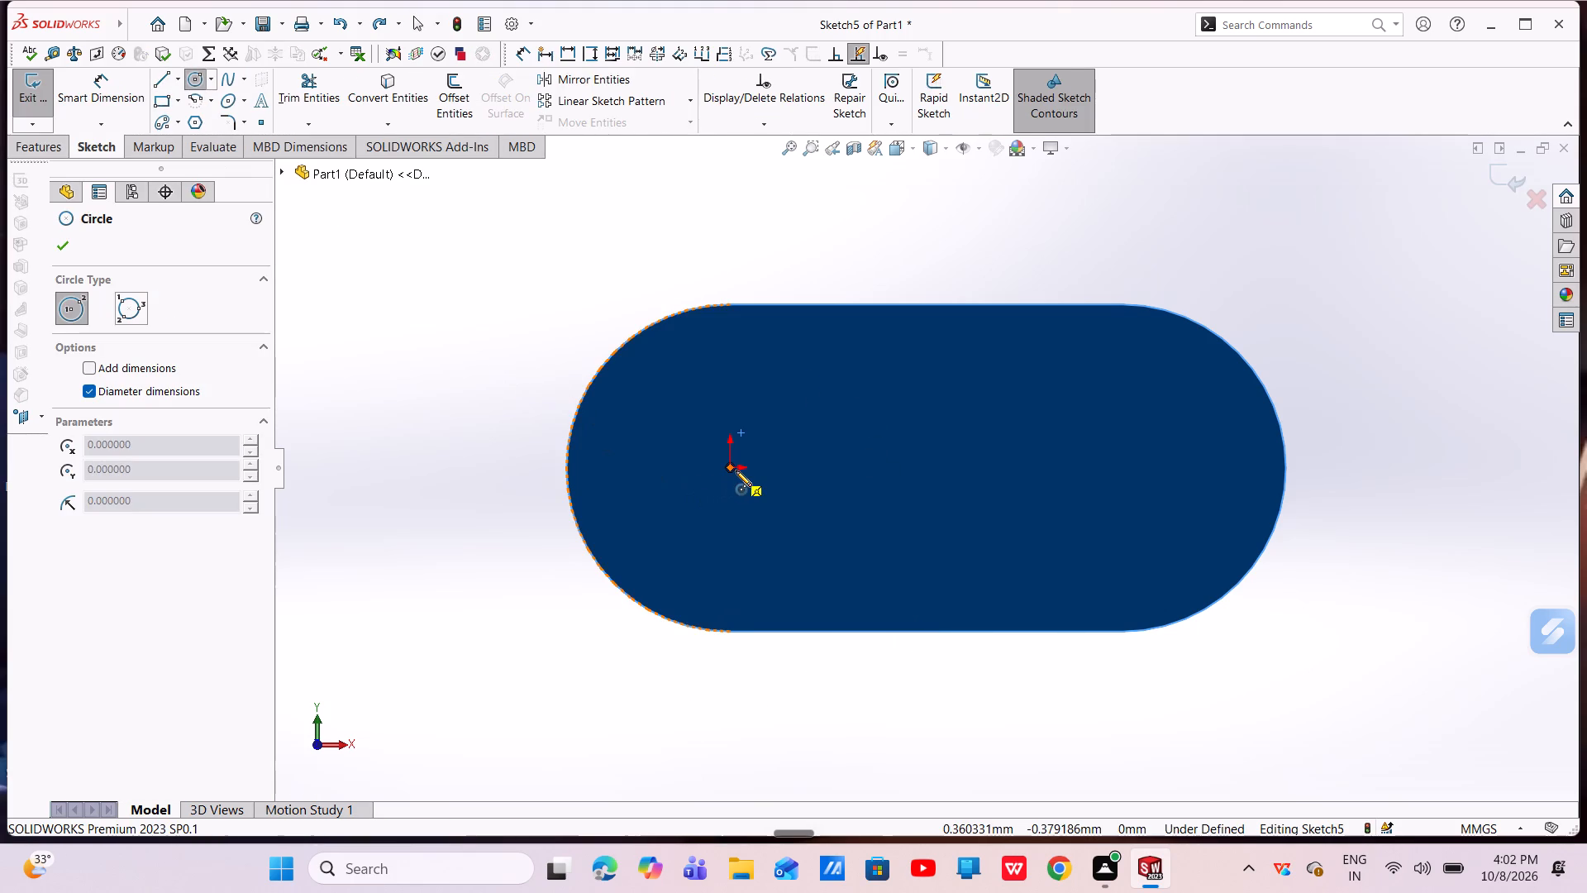
left_click(730, 472)
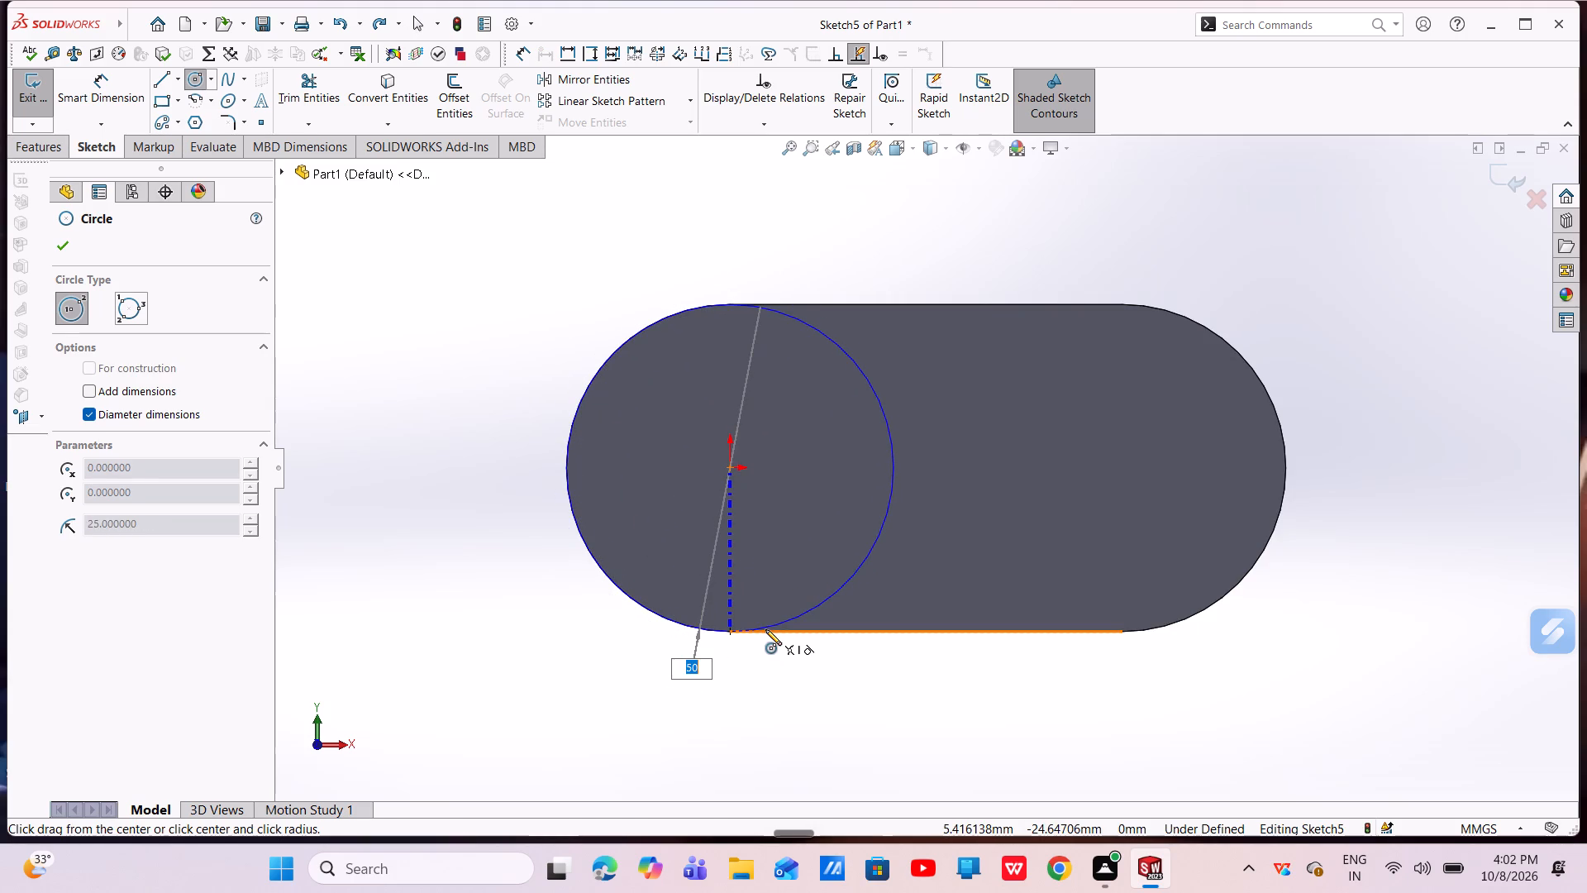
left_click(765, 629)
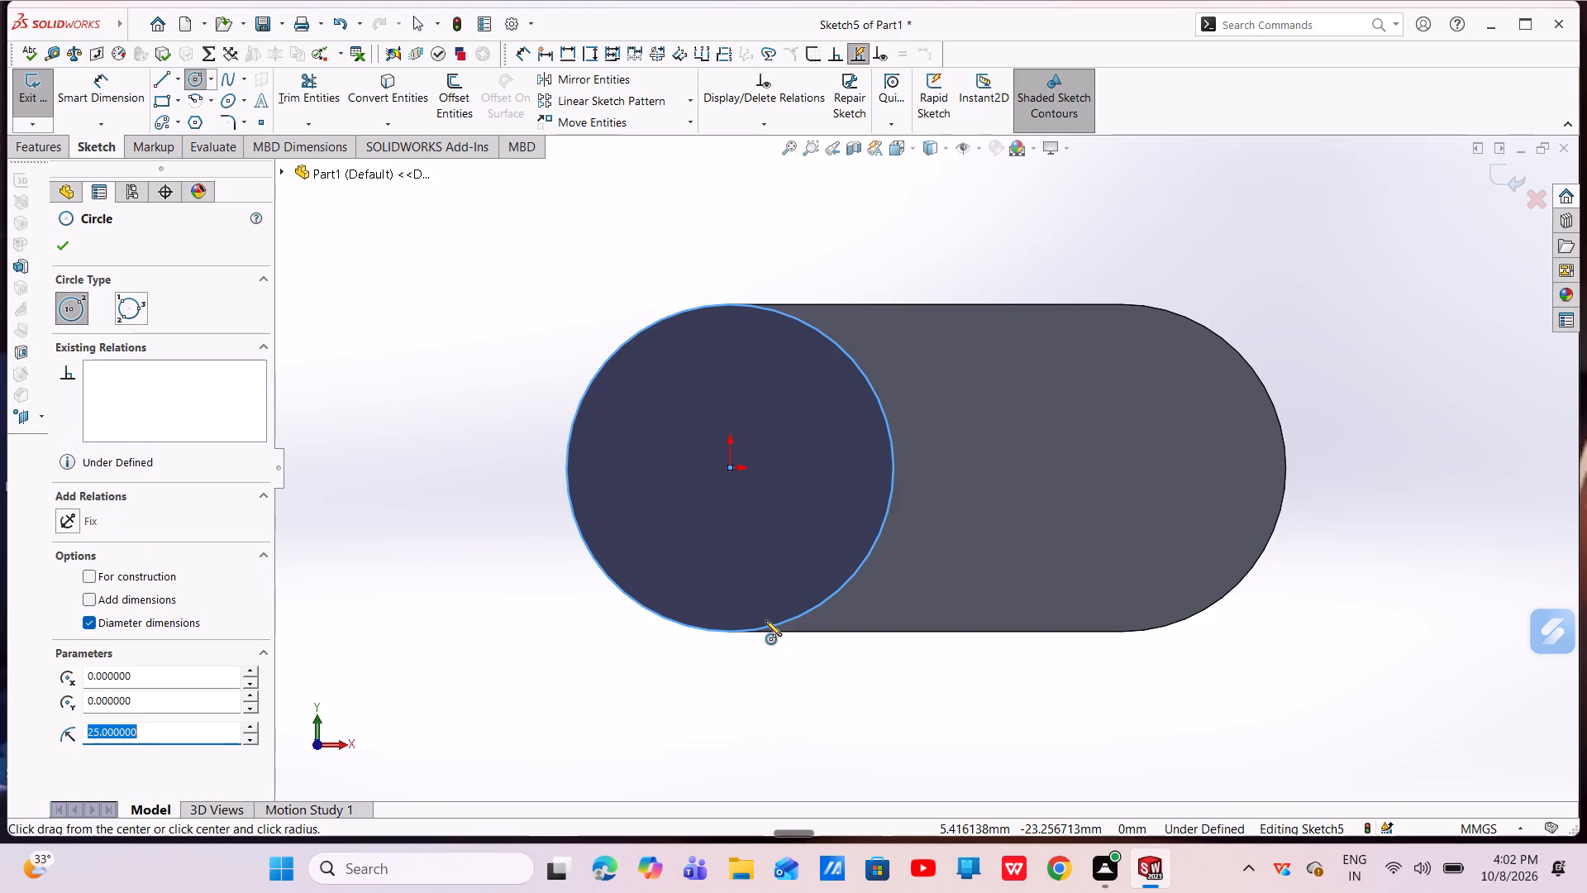
key("Escape")
key("Escape")
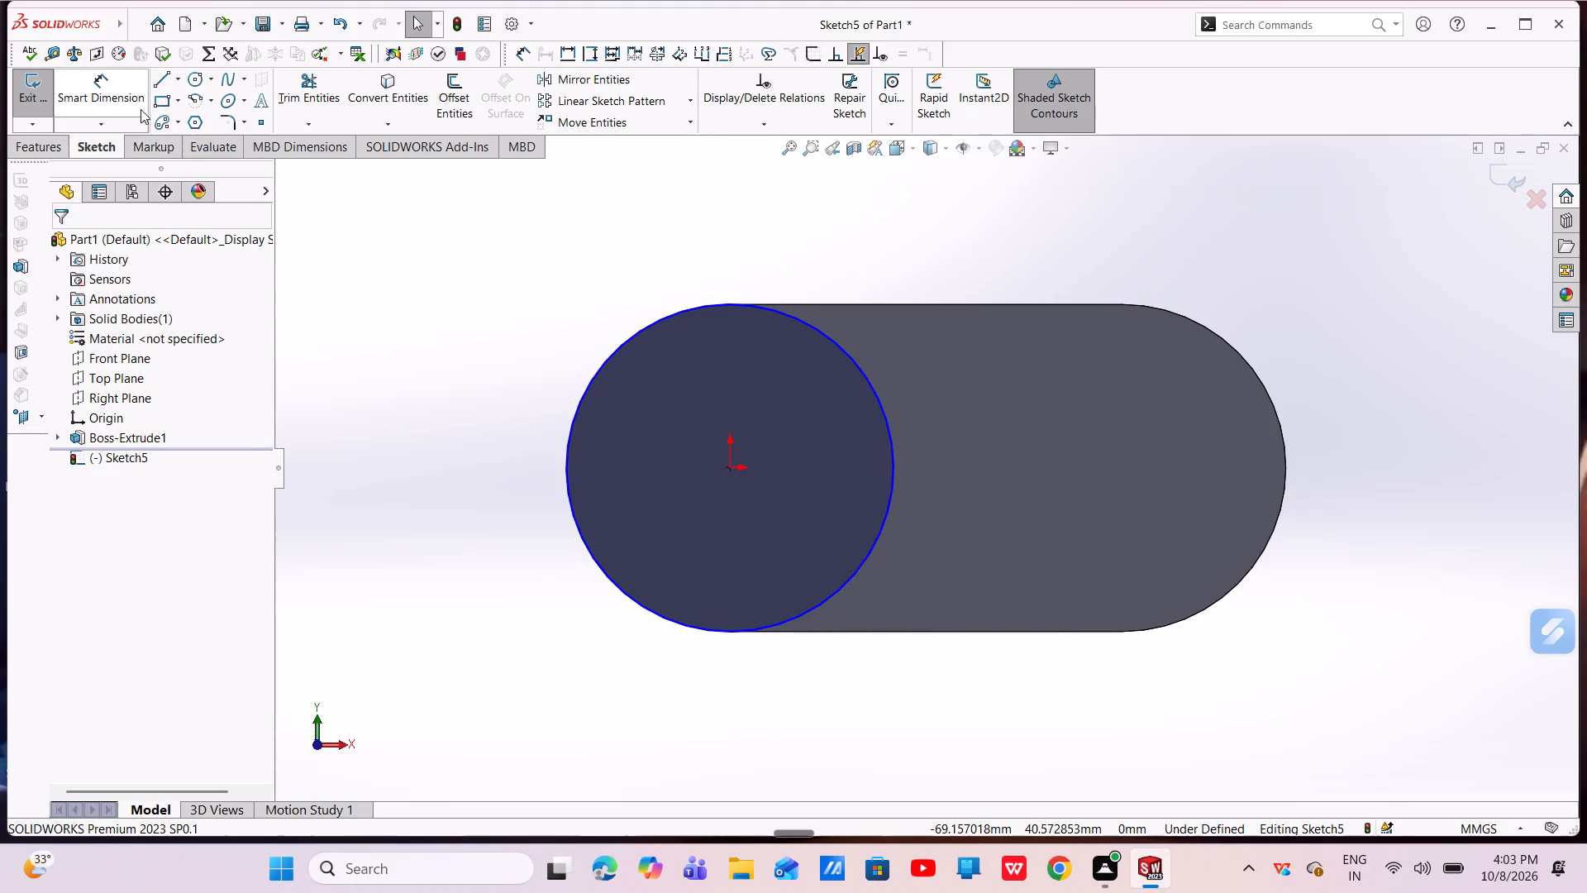
Extrude the circle outward from the base's front face as a blind boss 20 mm deep, merged with the base.
left_click(36, 139)
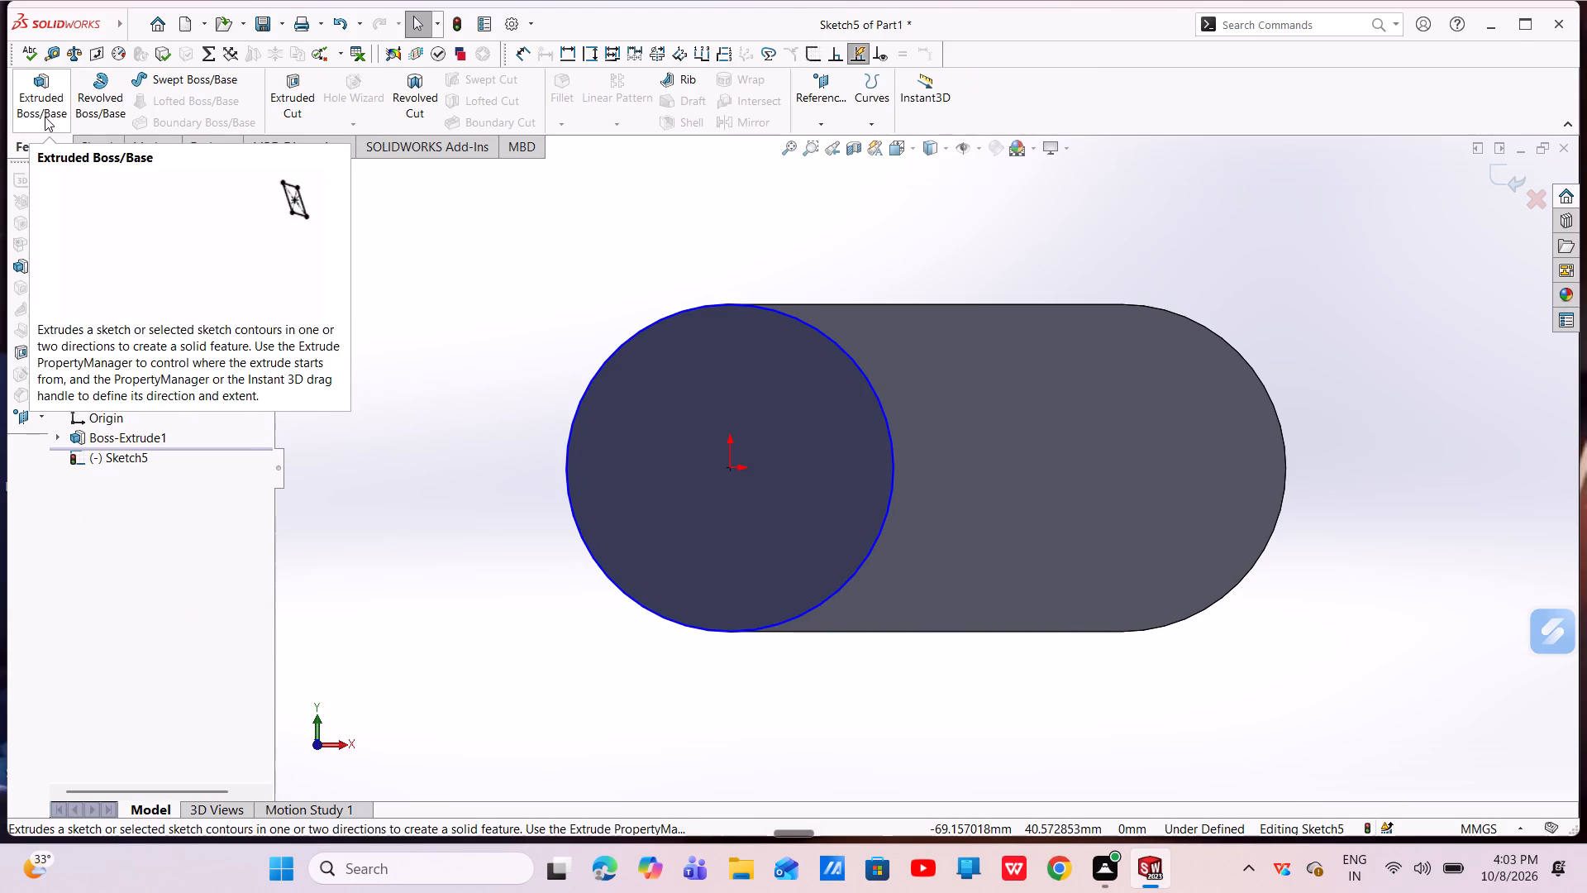
left_click(45, 116)
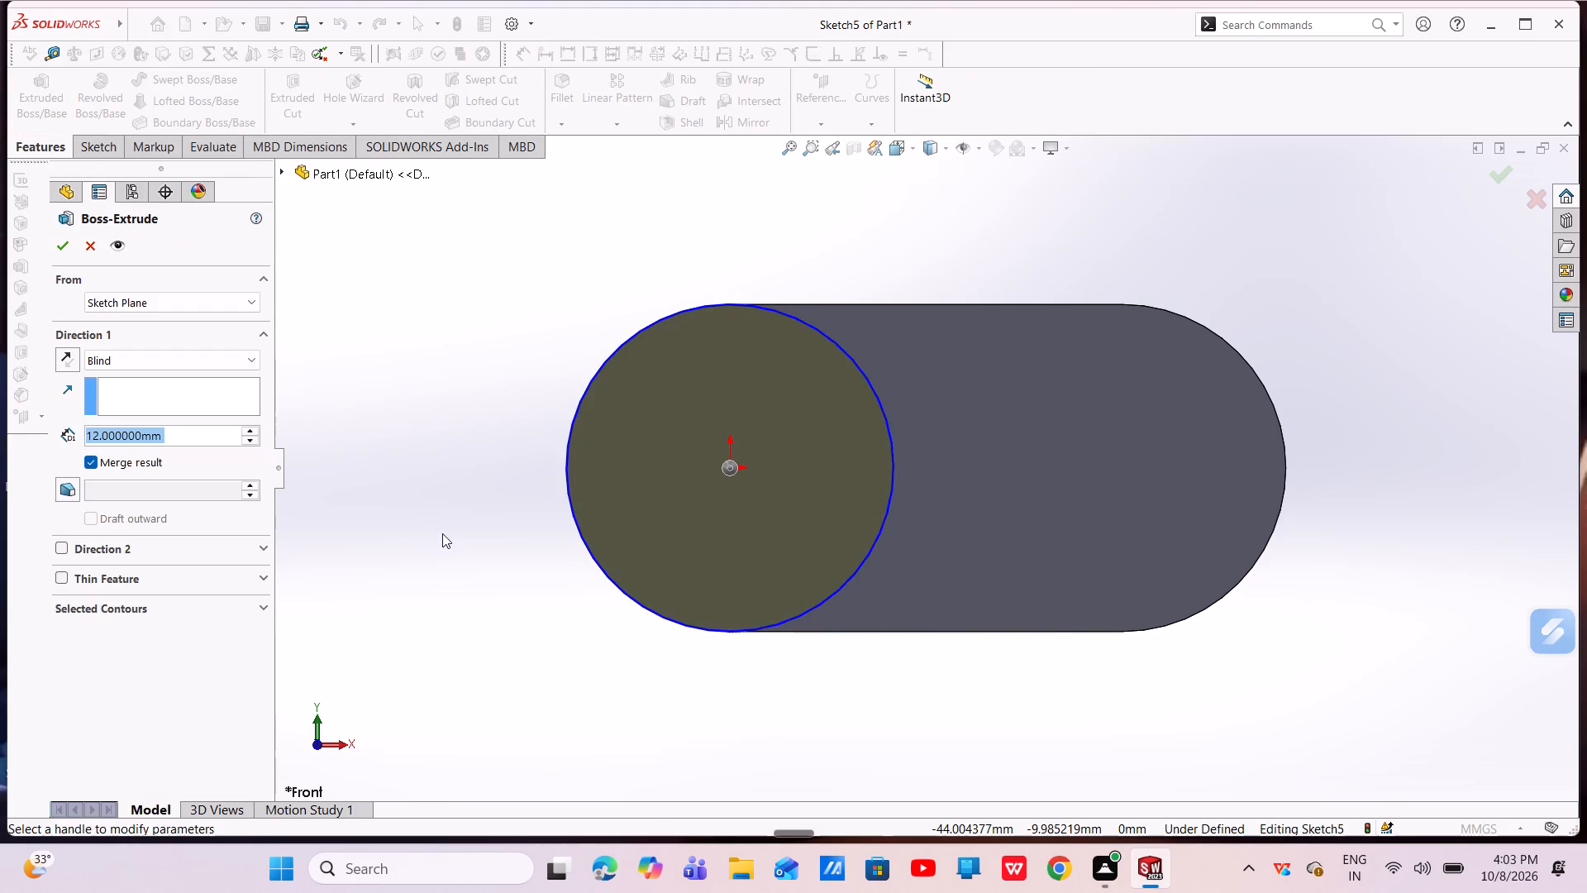
middle_click_drag(764, 645, 933, 462)
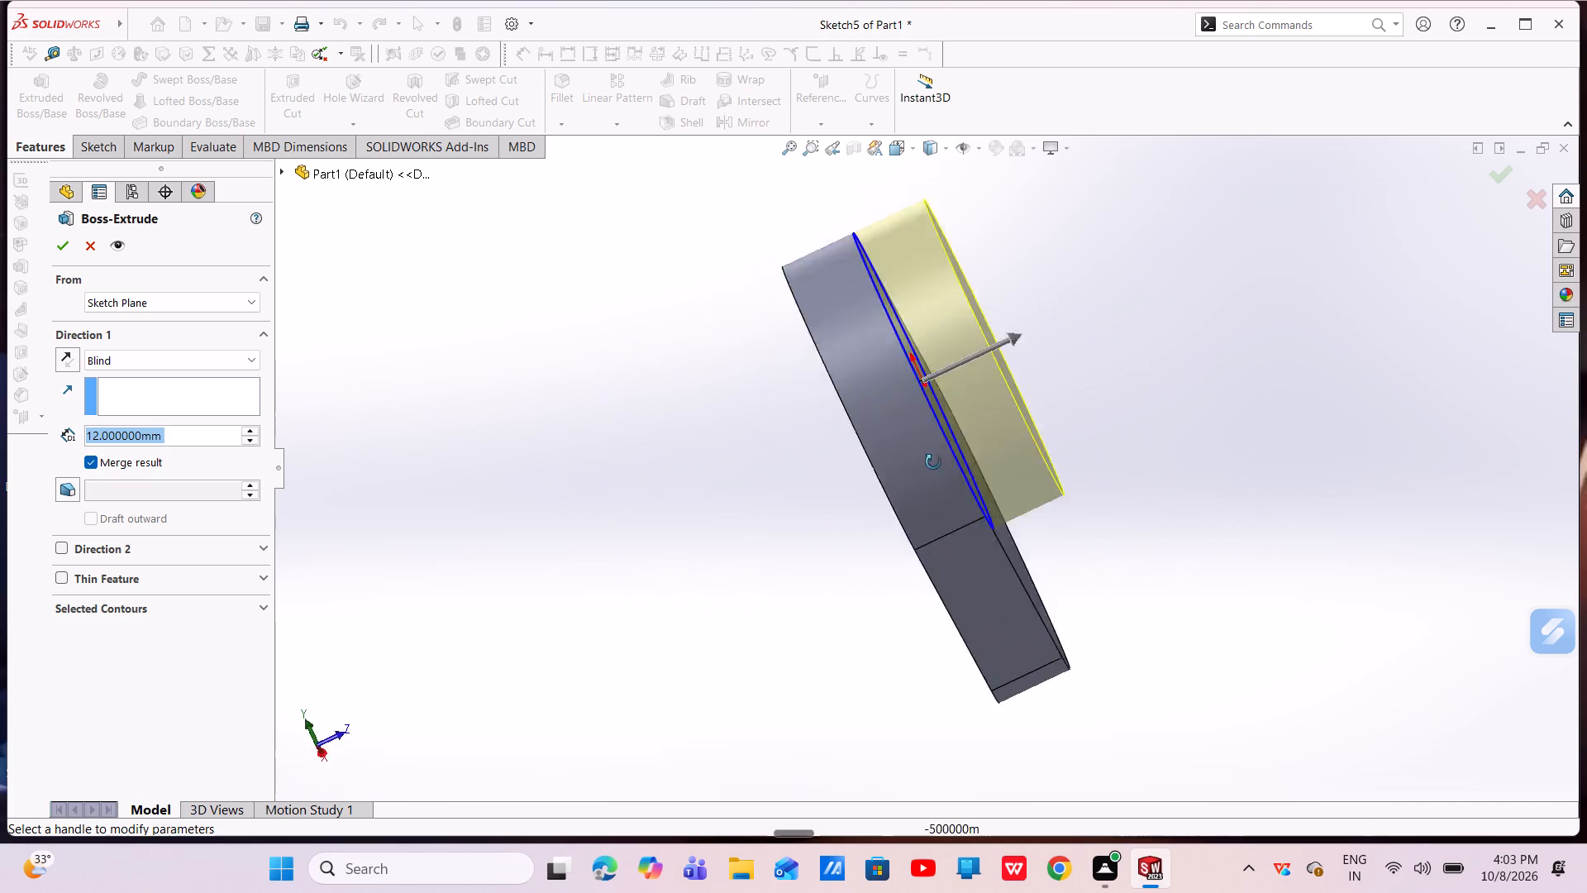
middle_click_drag(933, 462, 877, 466)
left_click_drag(183, 443, 112, 437)
key("BackSpace")
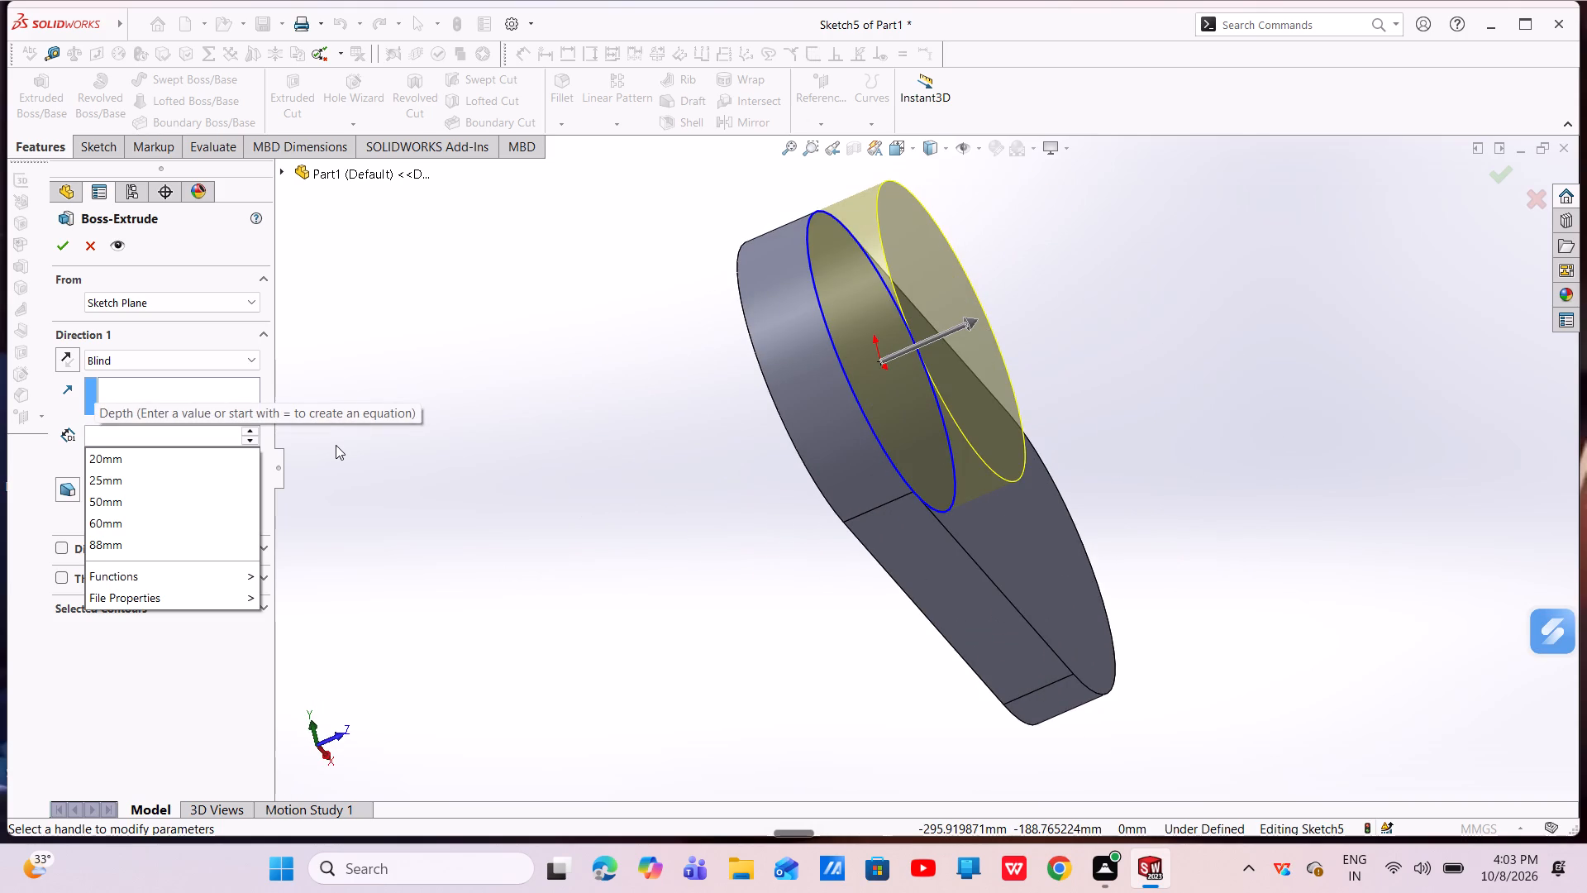
key("2")
key("0")
key("Return")
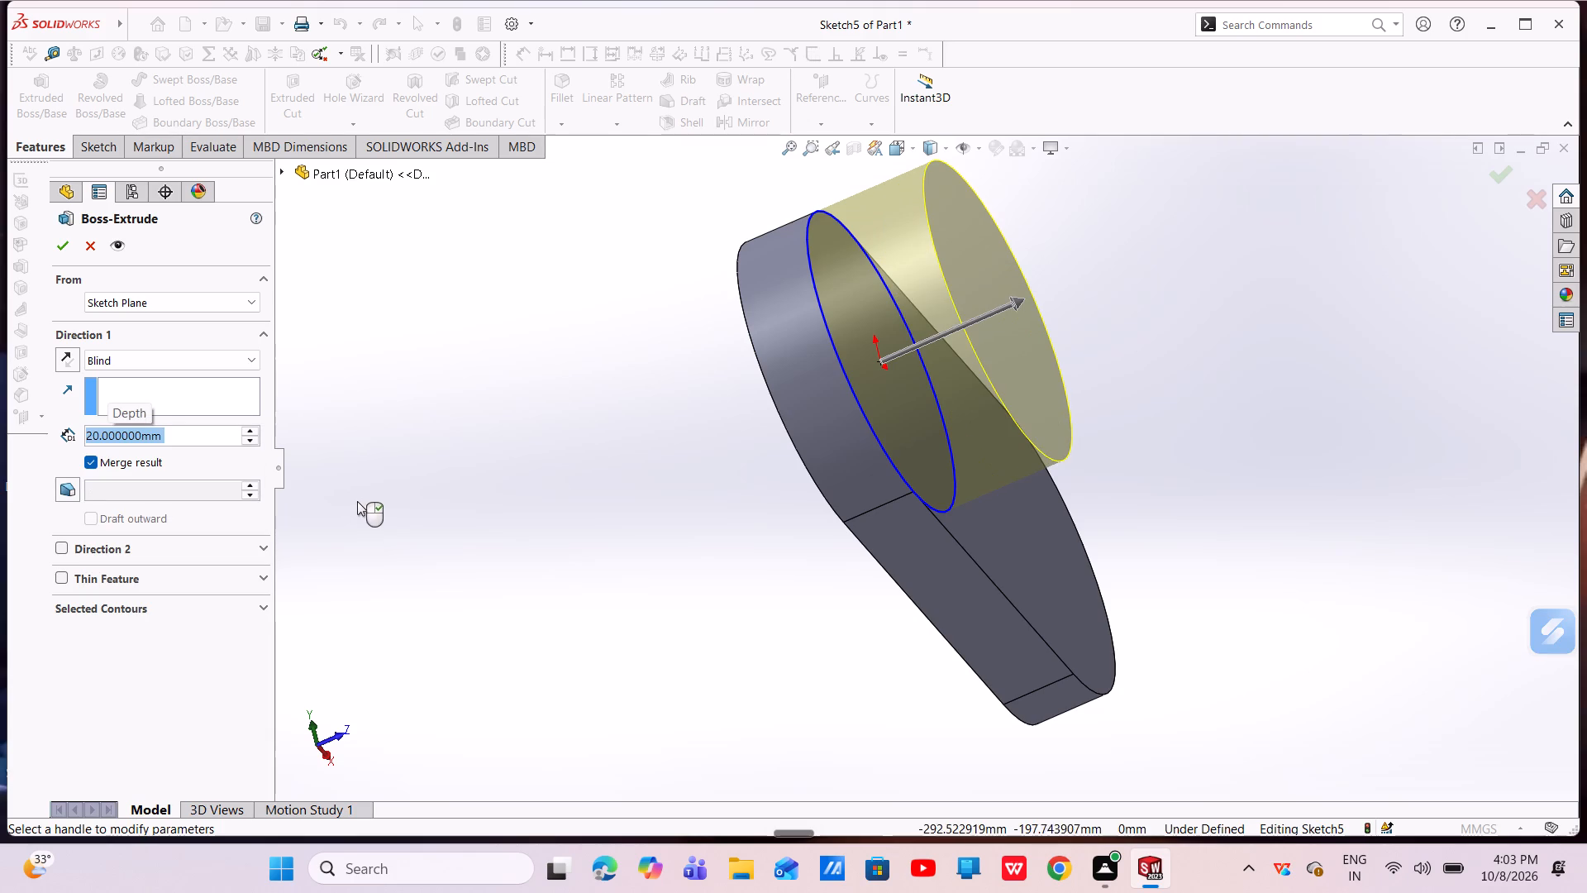
left_click(58, 254)
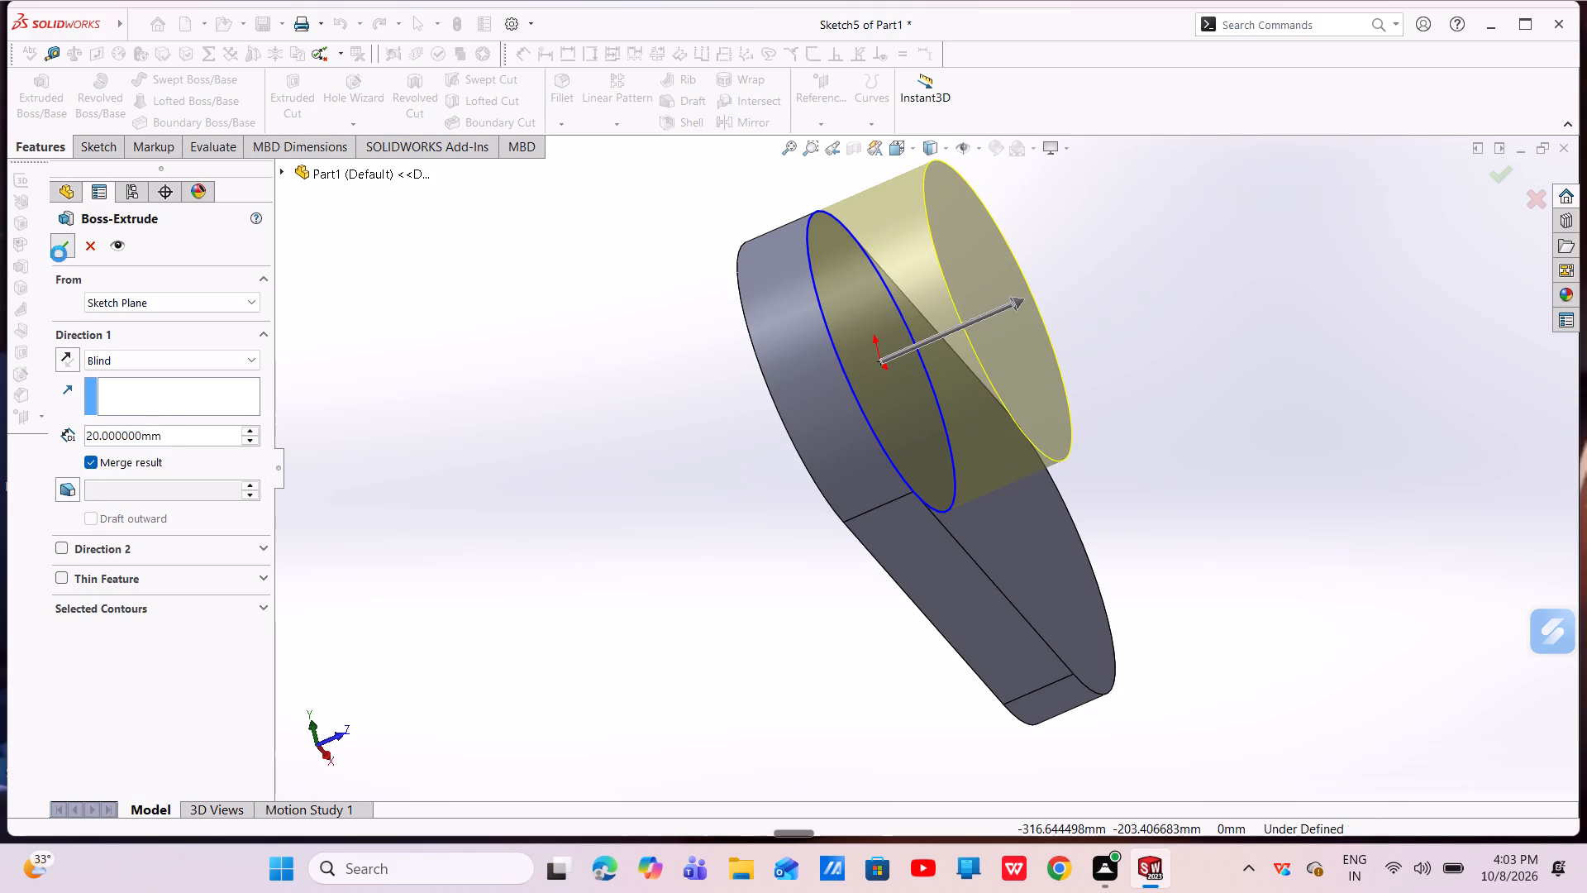
On the raised hub's front face, sketch a circle of 10 mm radius centred on the origin.
middle_click_drag(885, 332, 806, 379)
scroll(830, 364, "down", 1)
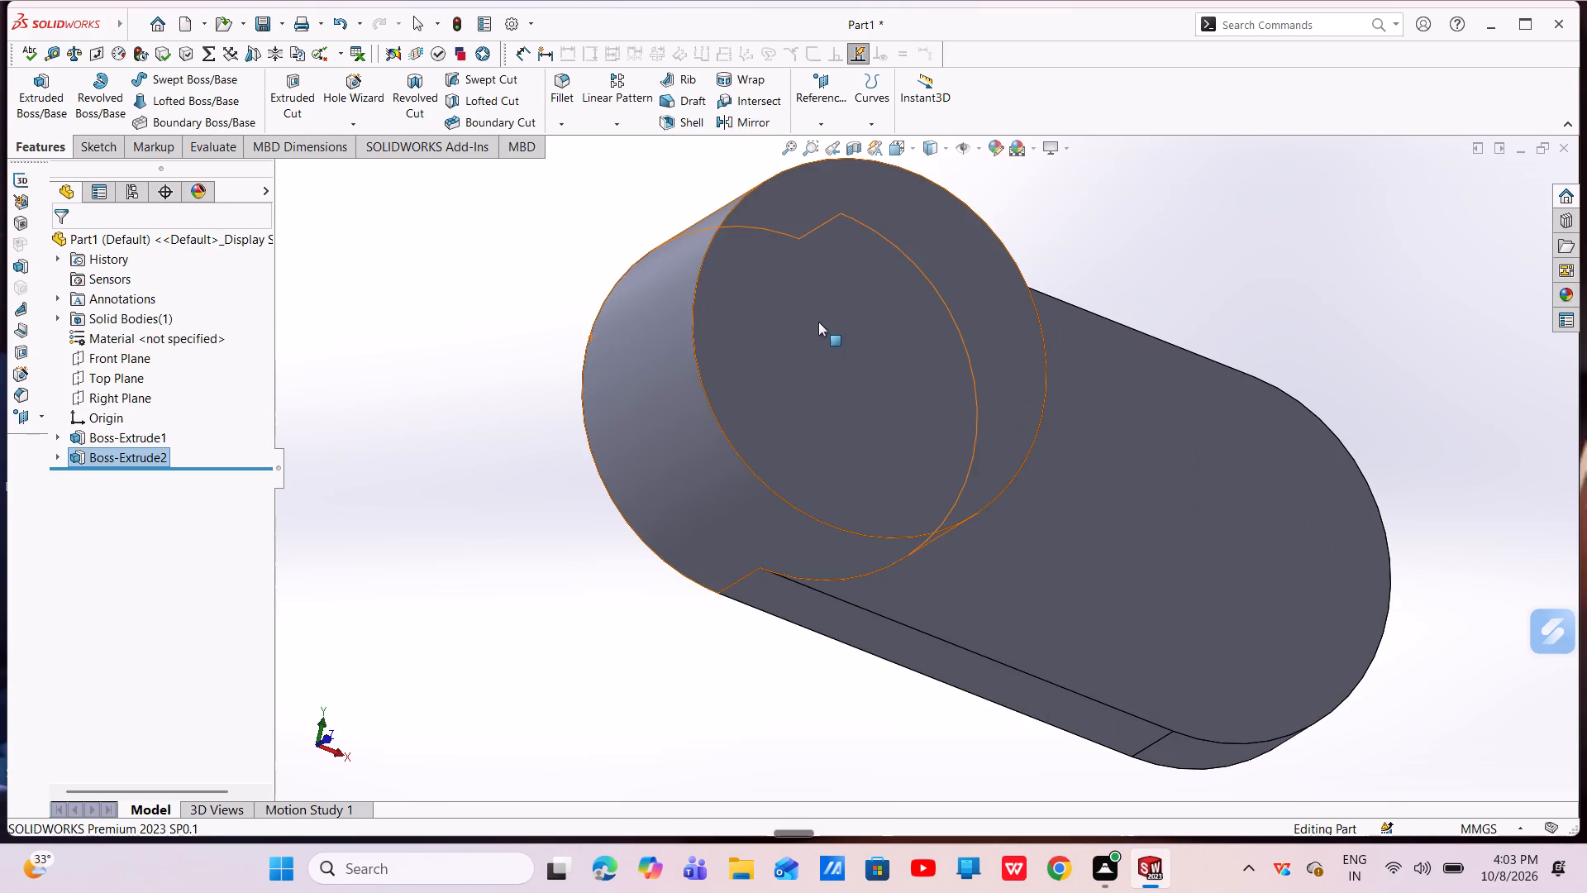
left_click(818, 322)
left_click(889, 273)
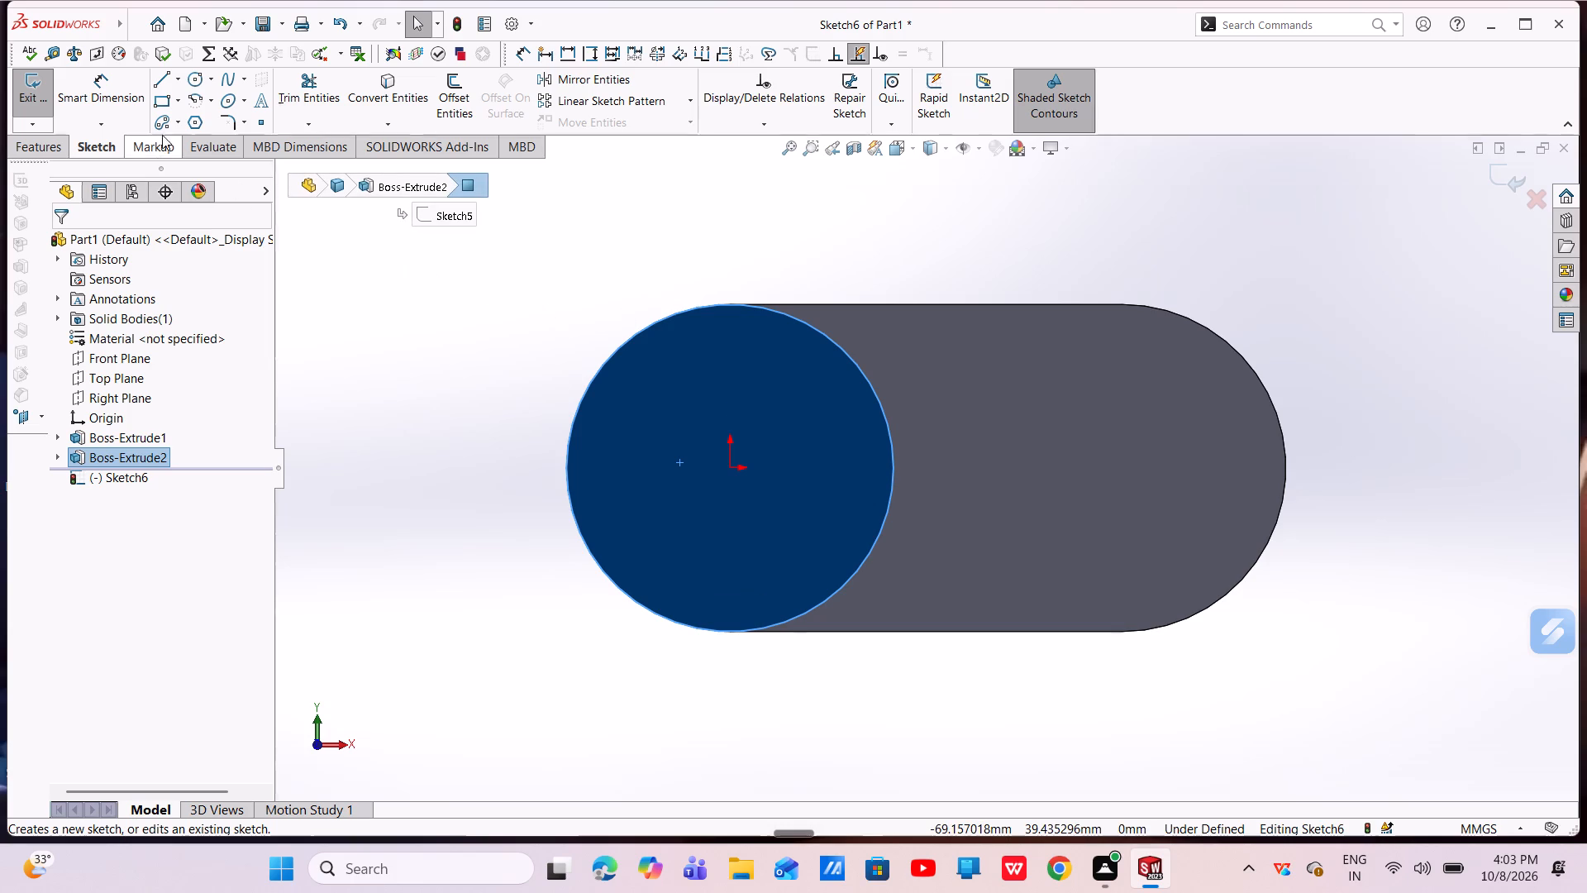
left_click(190, 83)
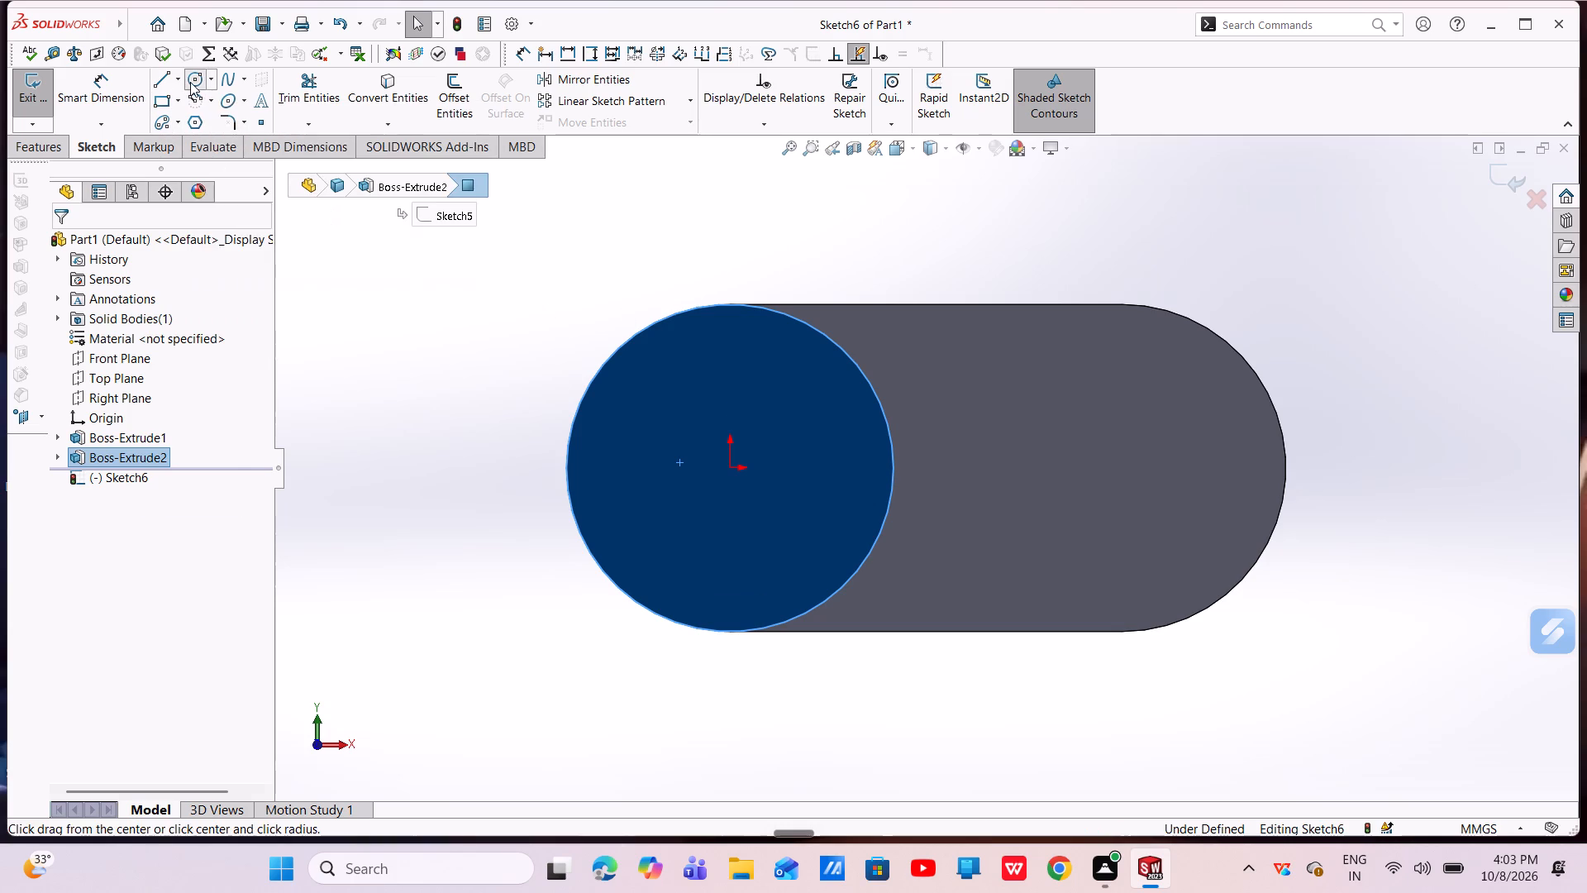
left_click(729, 472)
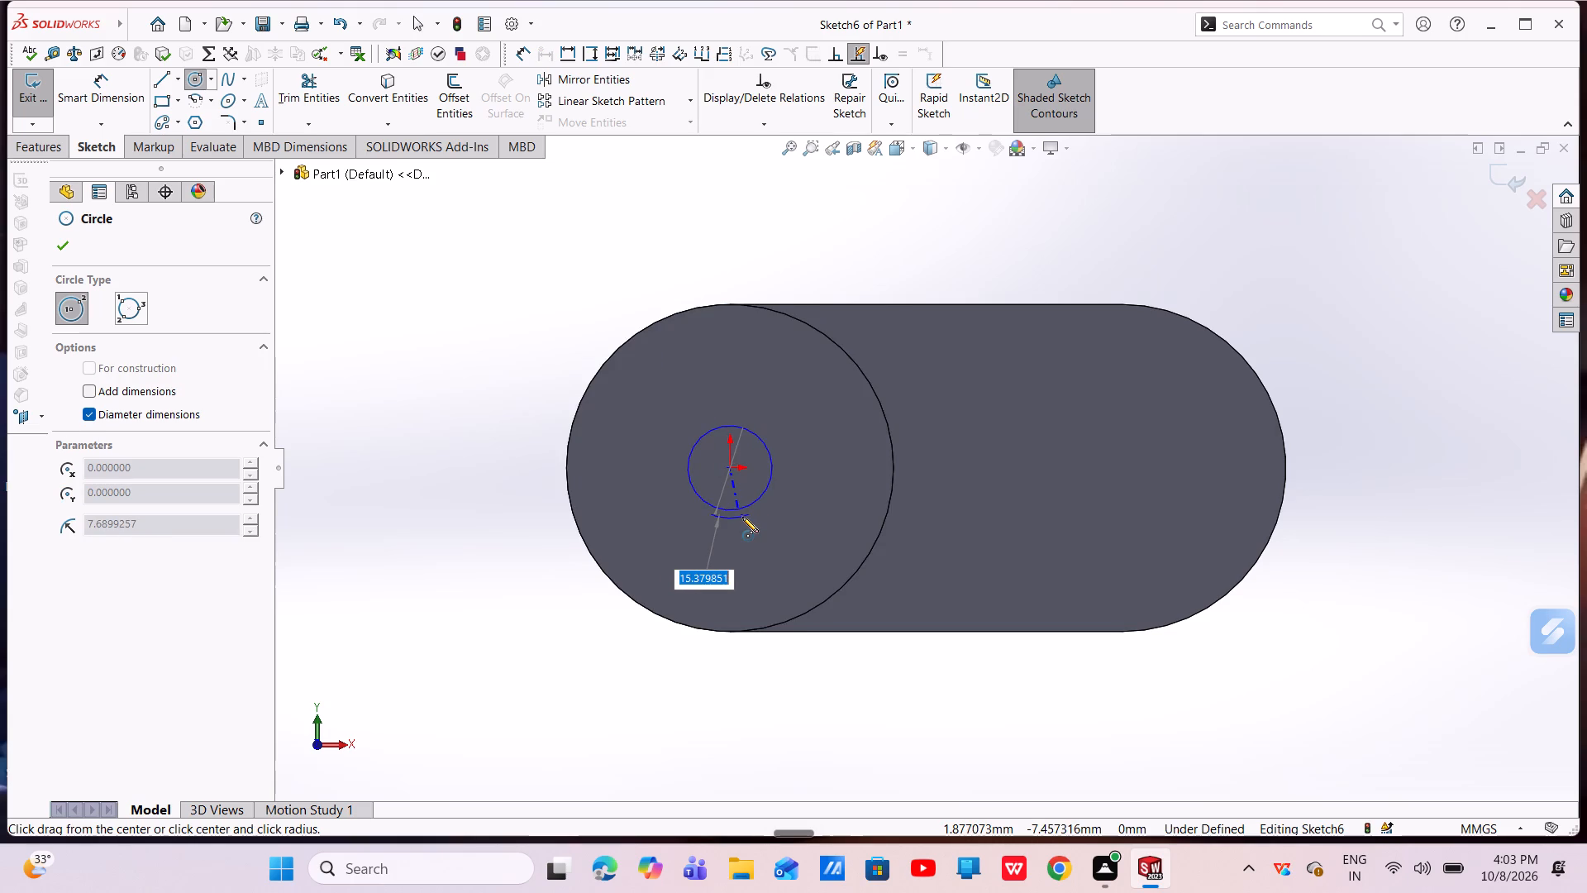
left_click(742, 517)
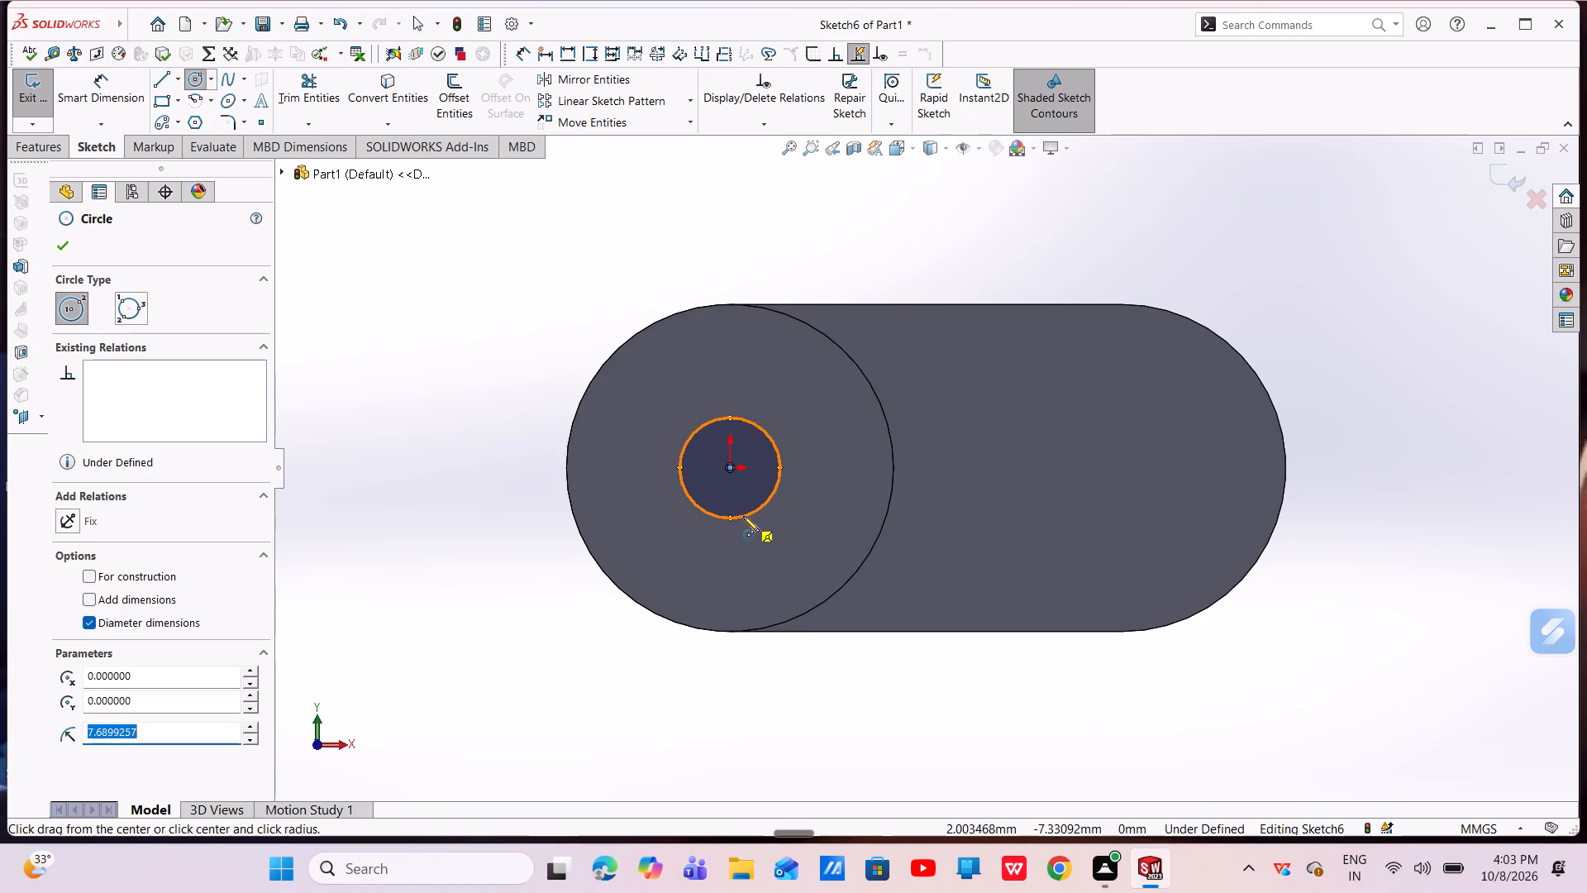
key("BackSpace")
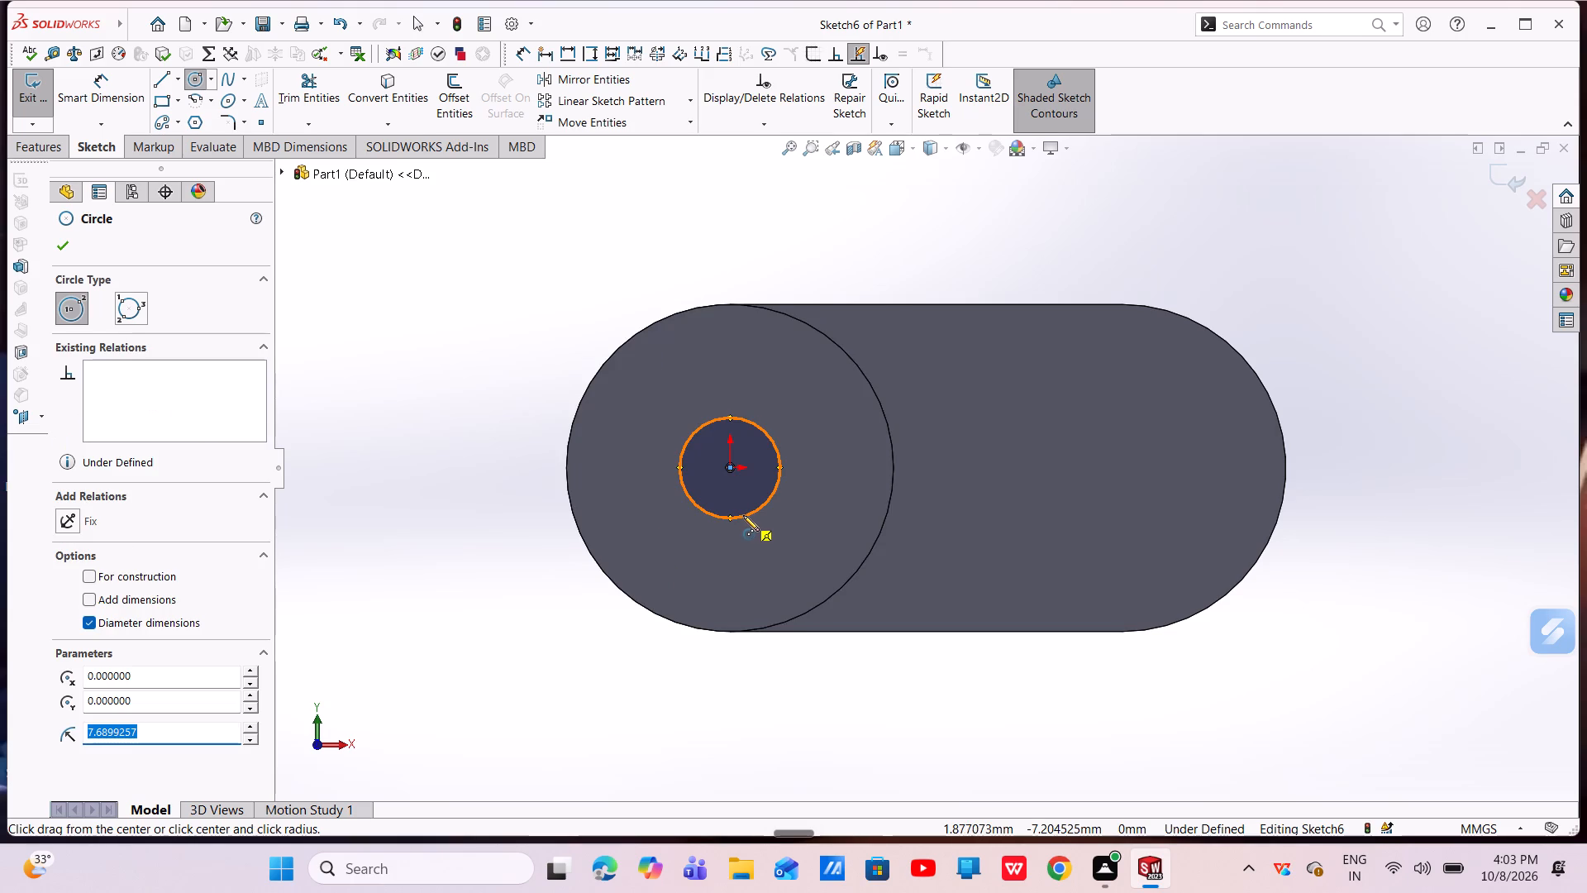
key("1")
key("0")
key("Return")
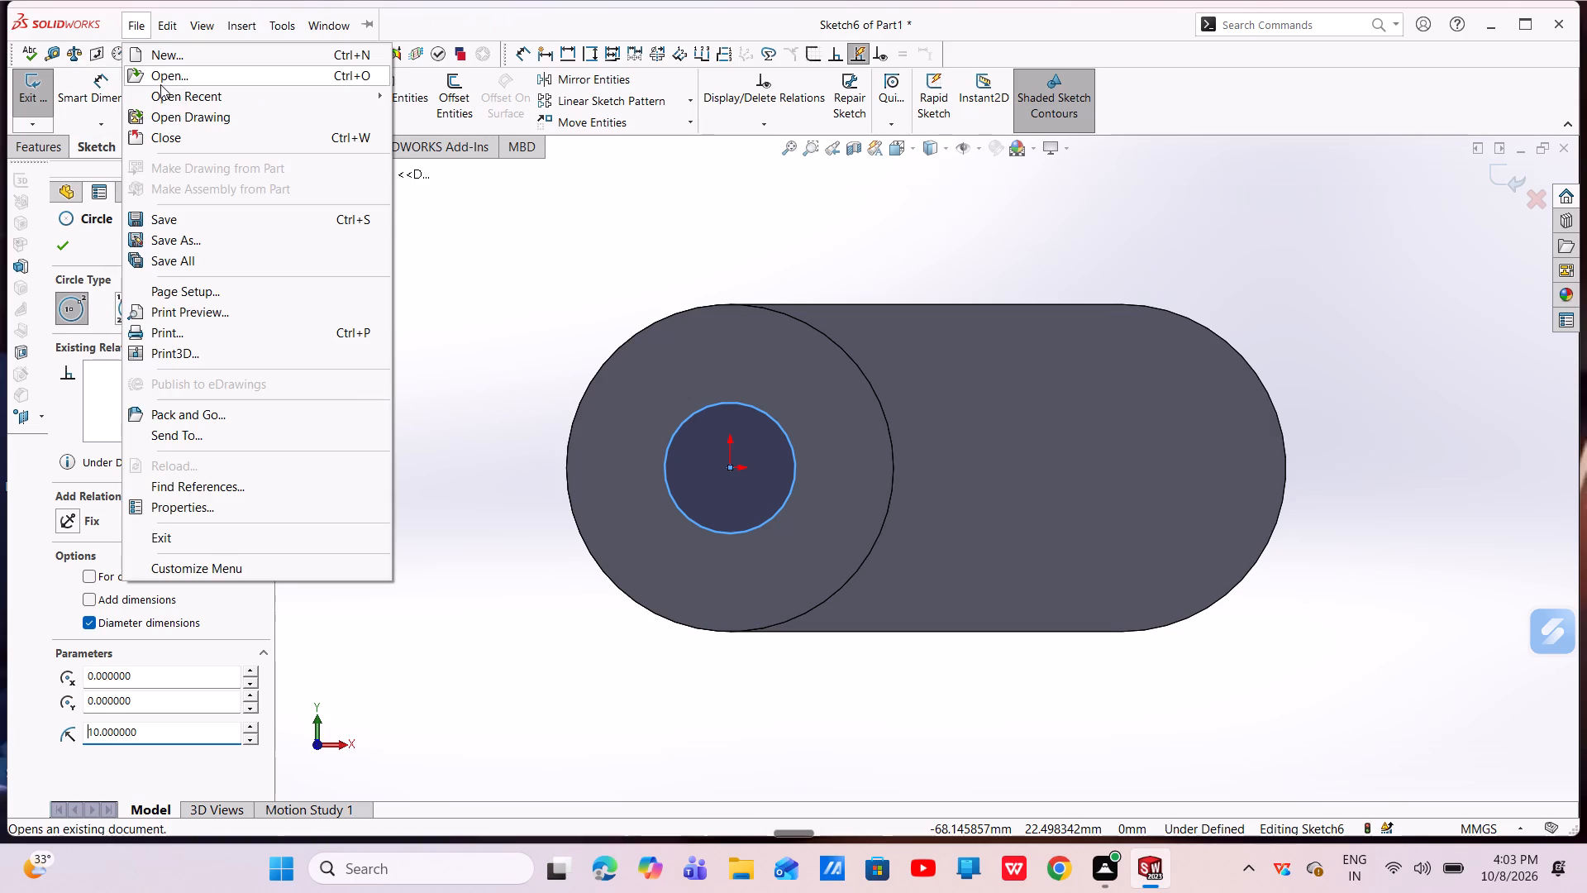
left_click(466, 257)
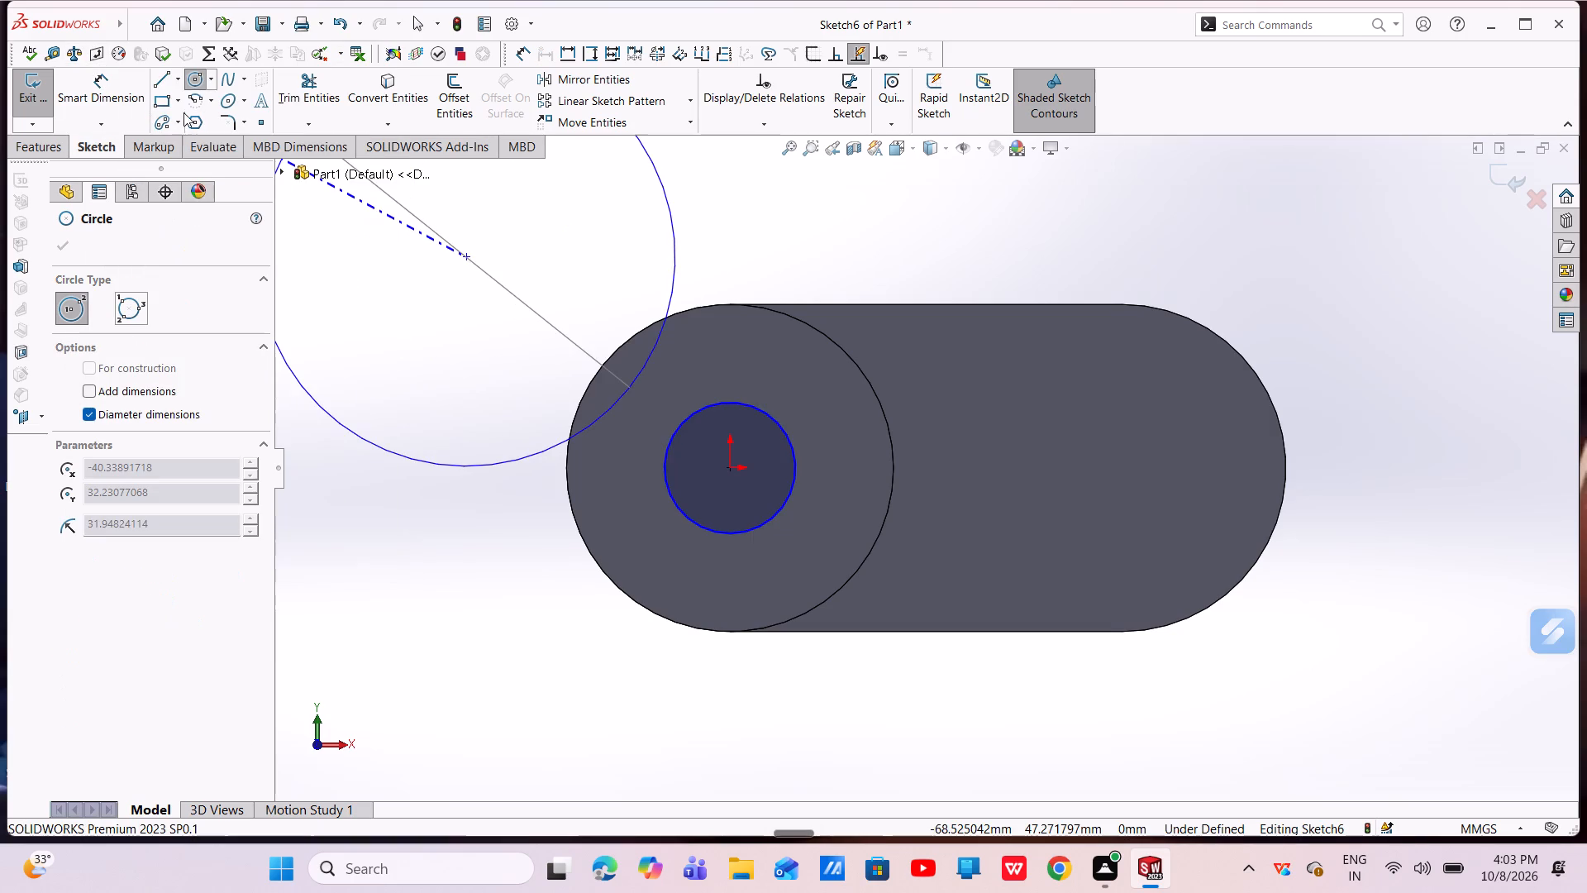
key("Escape")
key("Escape")
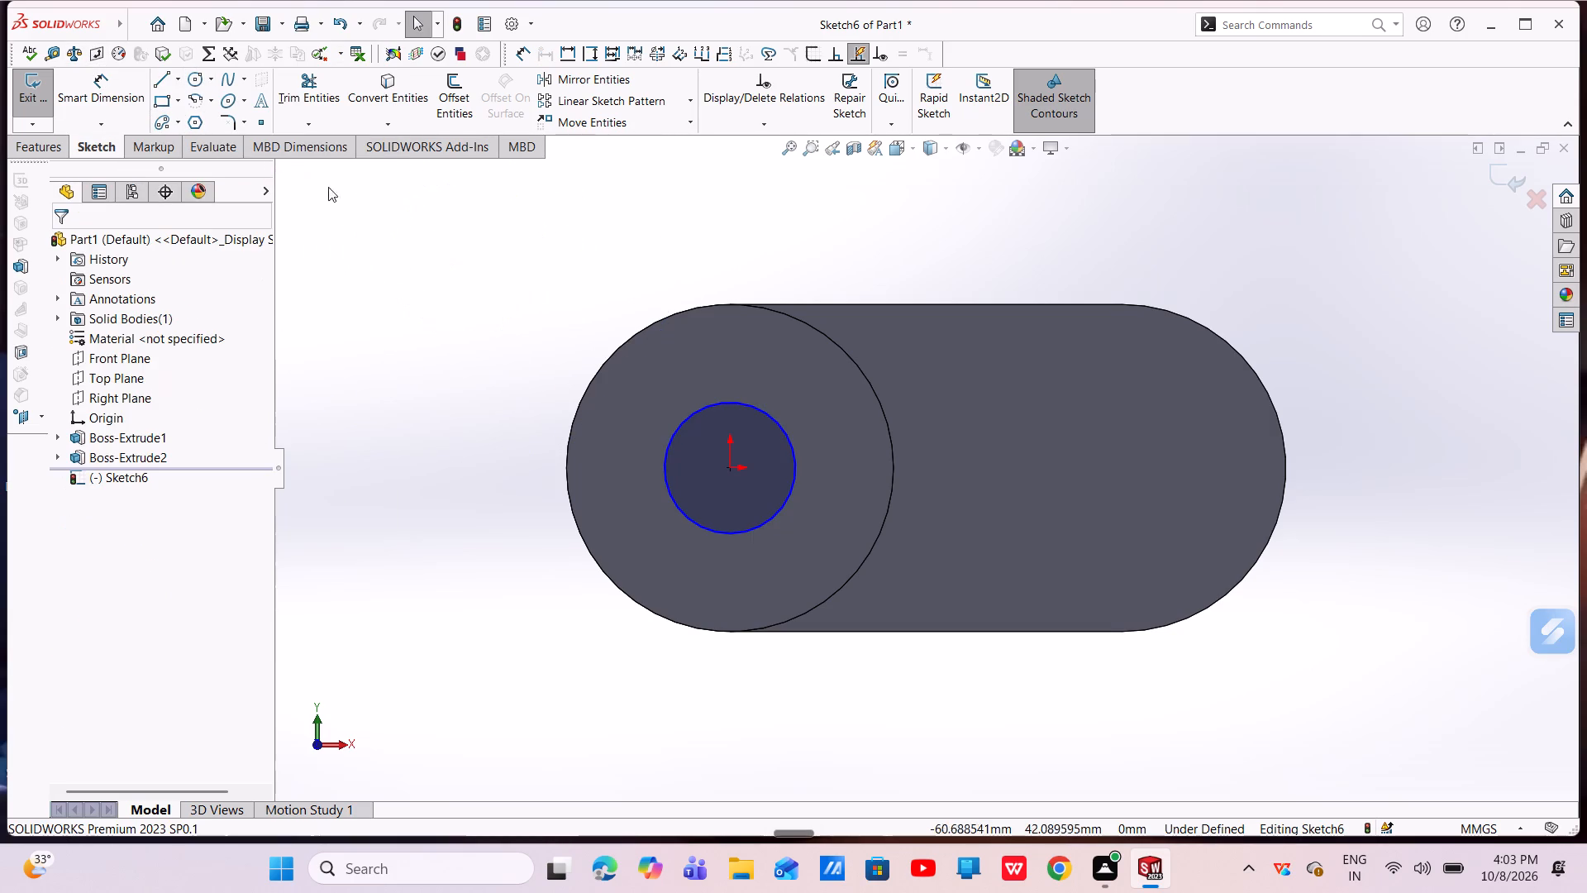
Sketch a horizontal line about 16.5 mm long from the circle's upper part to the hub's edge, toward the base's far end.
left_click(161, 80)
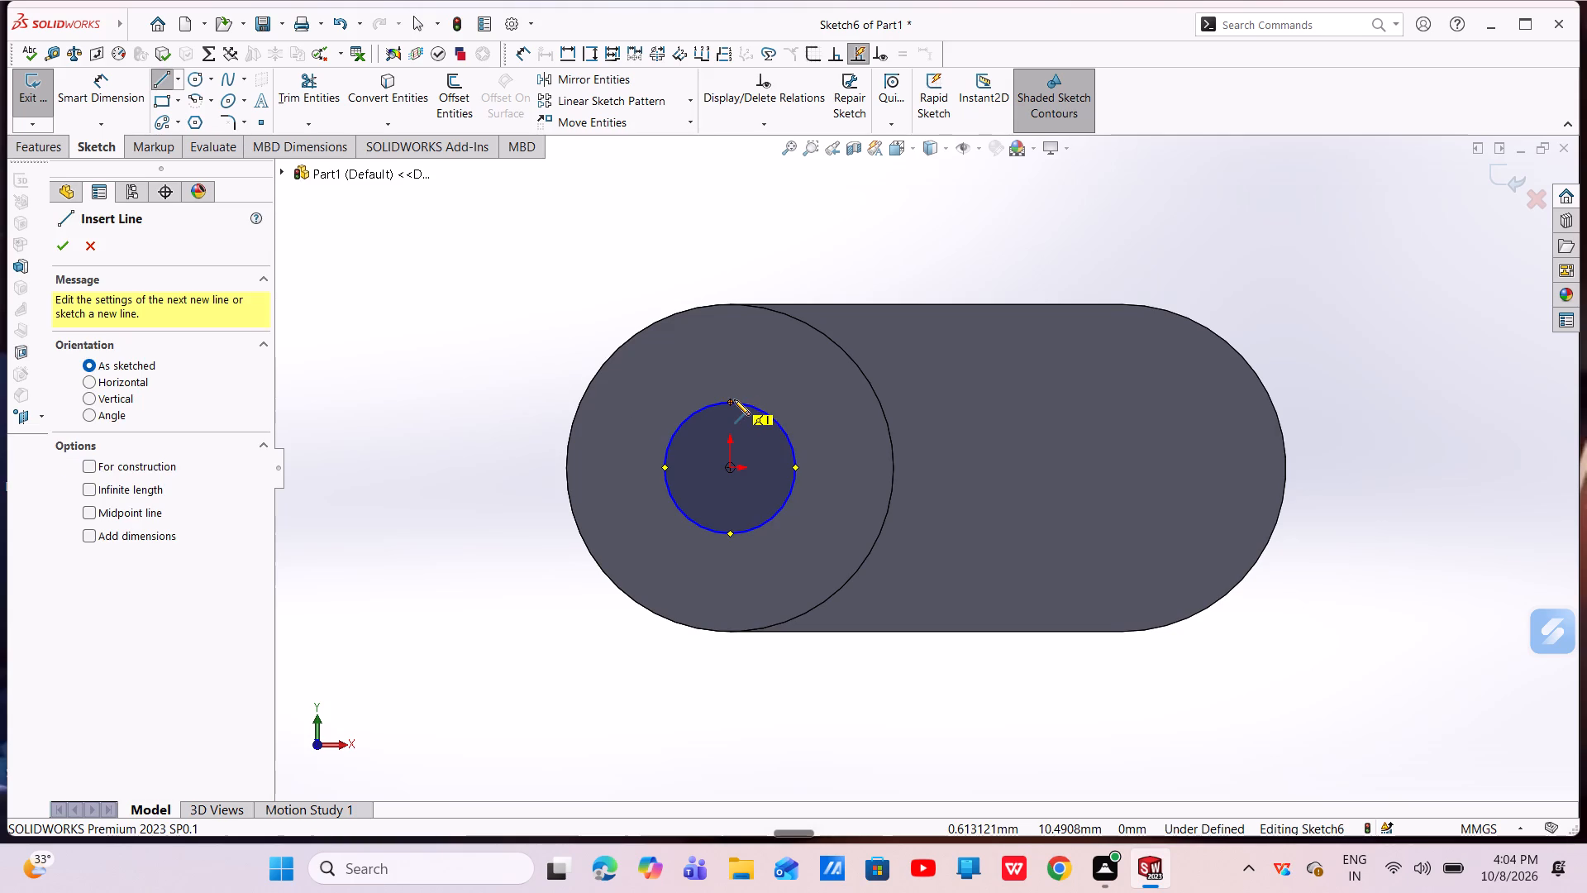
left_click(779, 424)
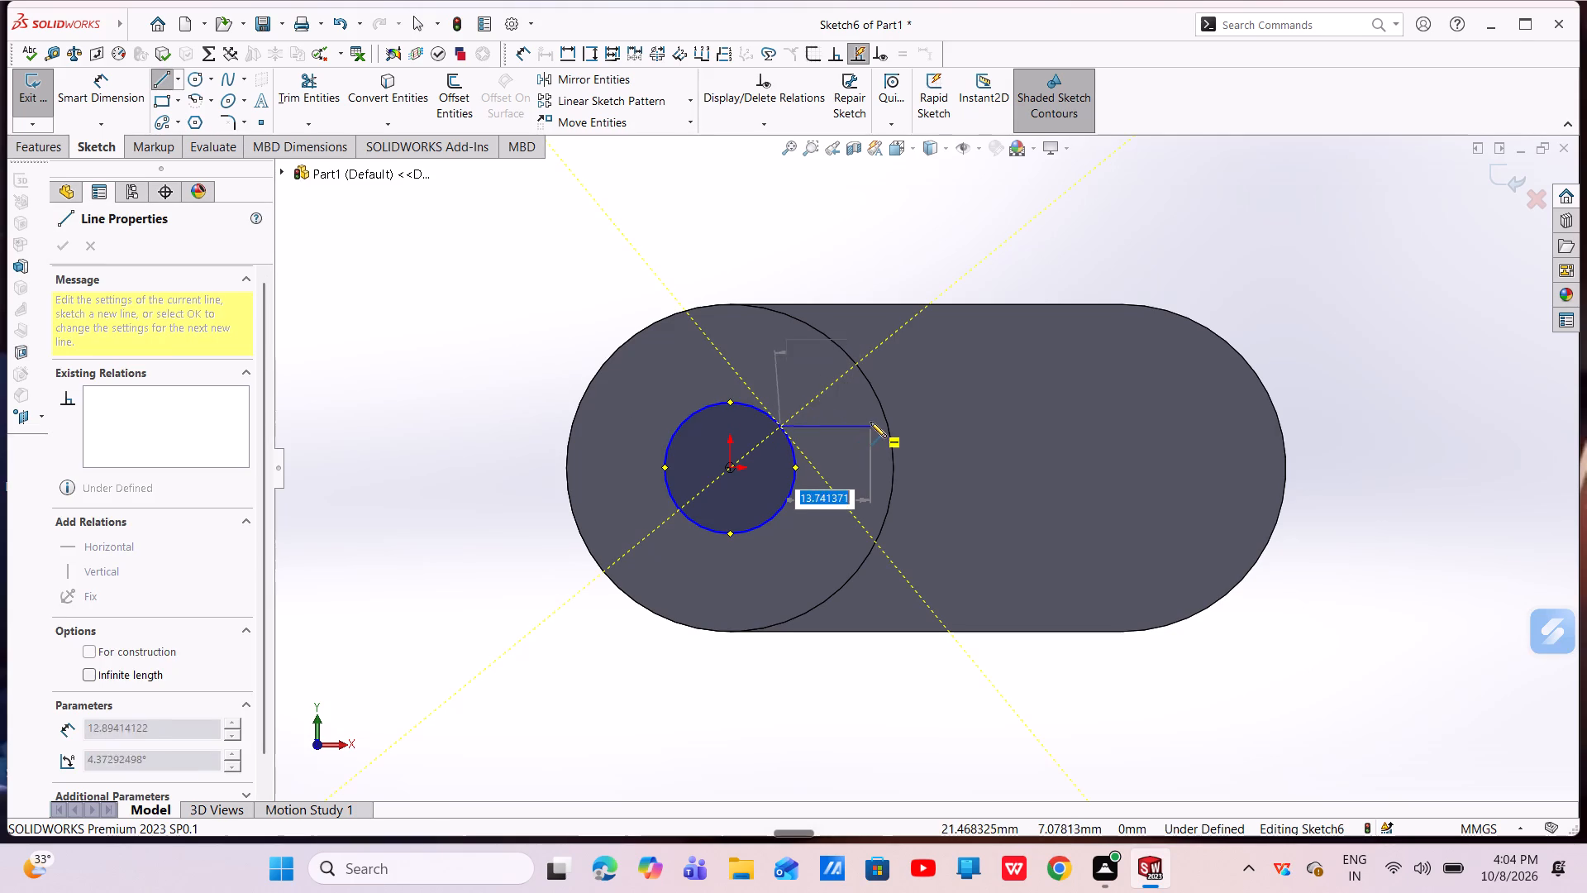
left_click(884, 426)
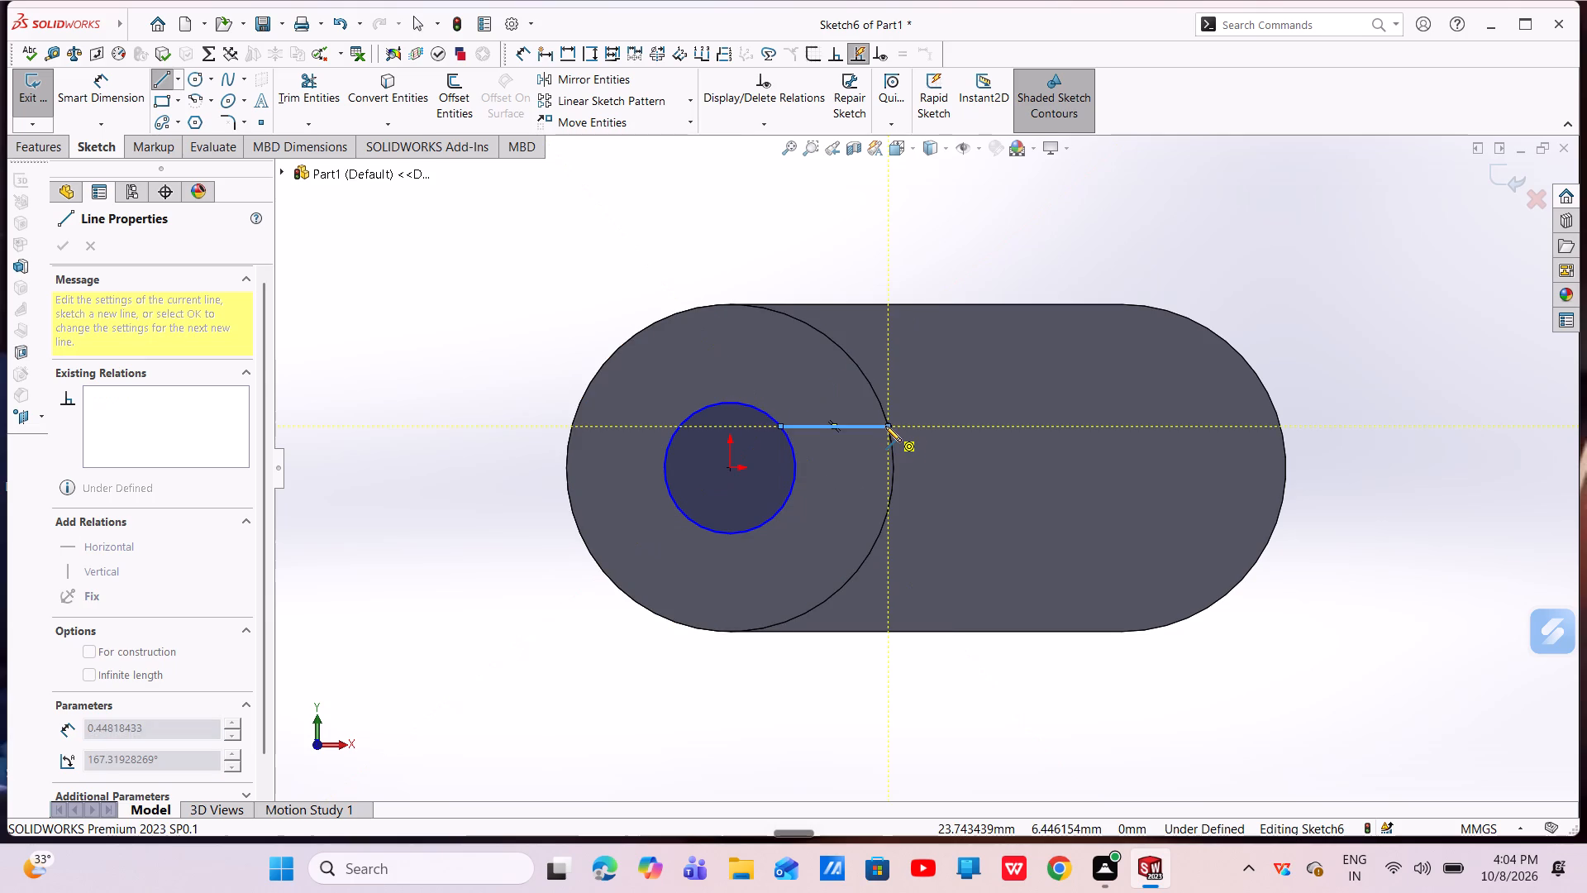
key("Escape")
left_click(867, 425)
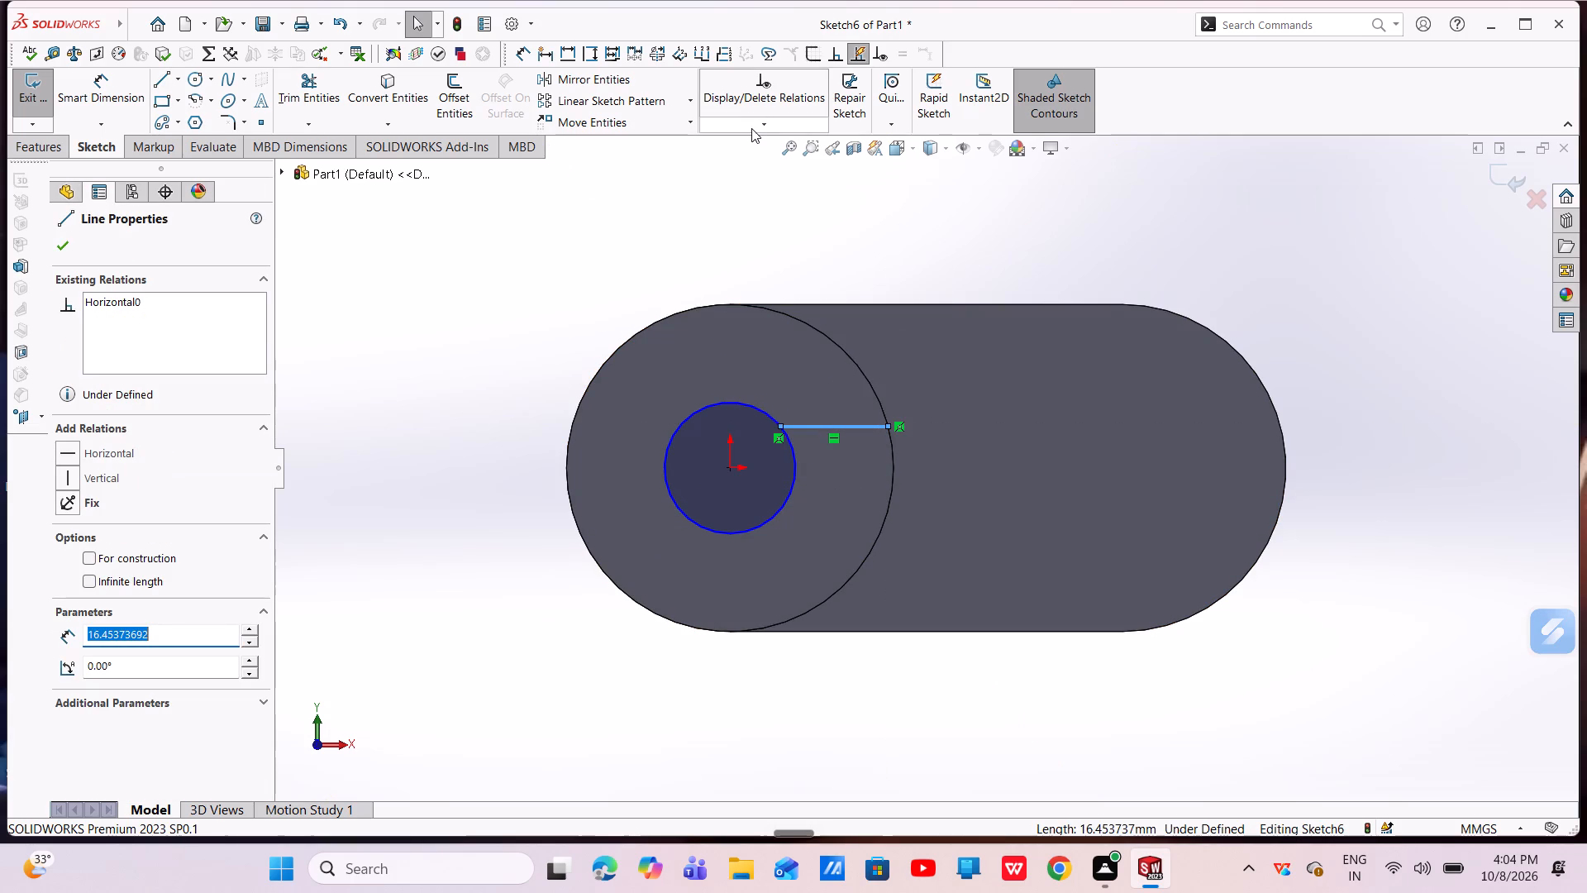
key("Escape")
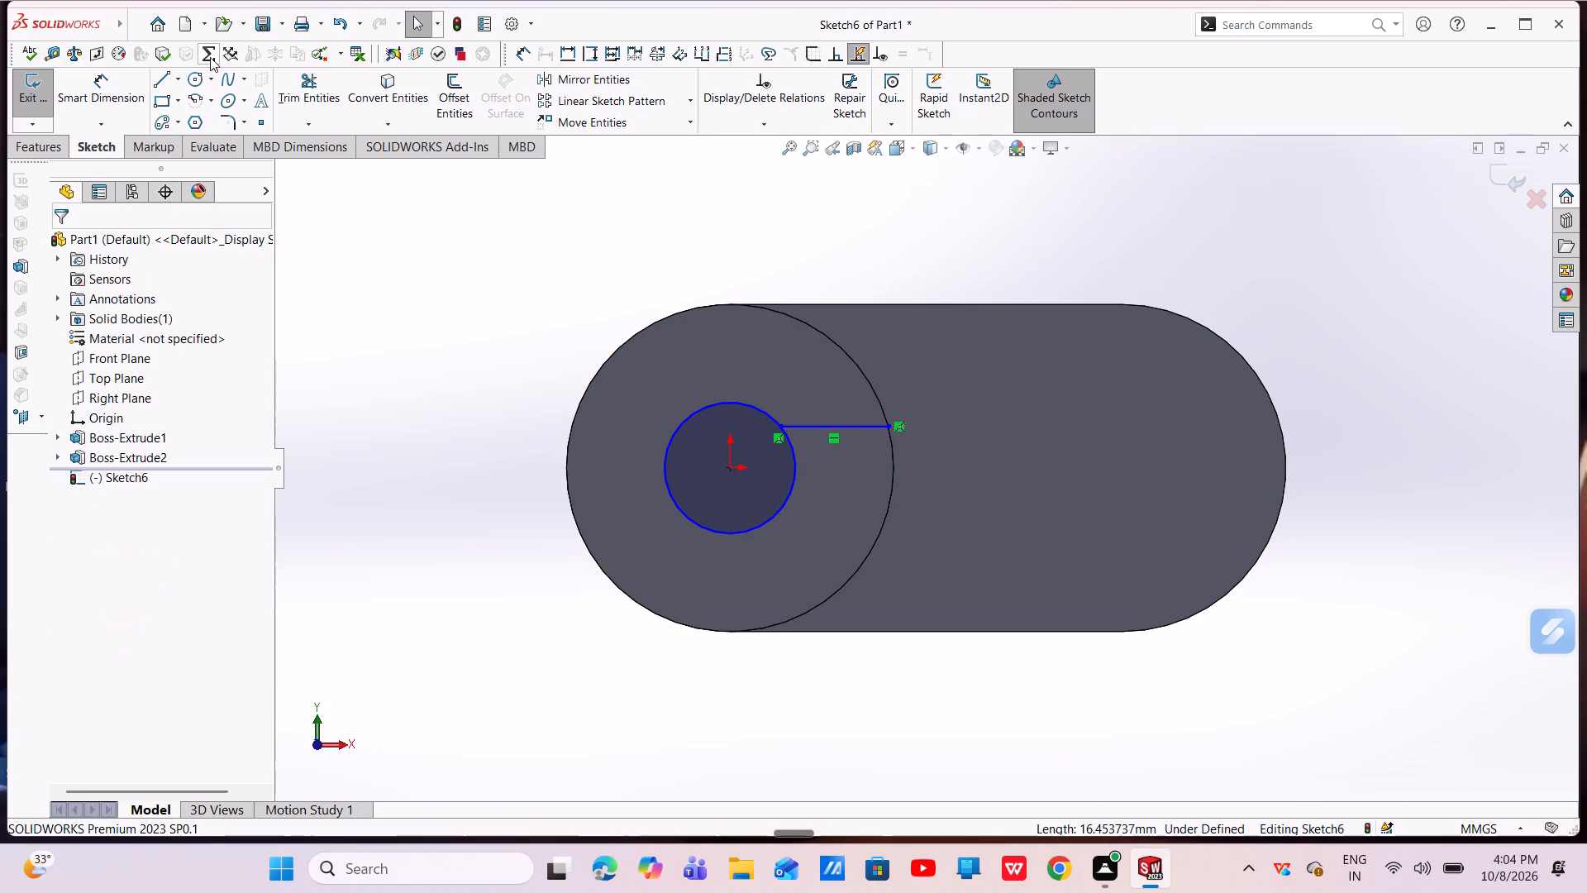
Sketch a line about 17 mm long from the circle to the hub's outer edge on the opposite side and make it horizontal.
left_click(167, 79)
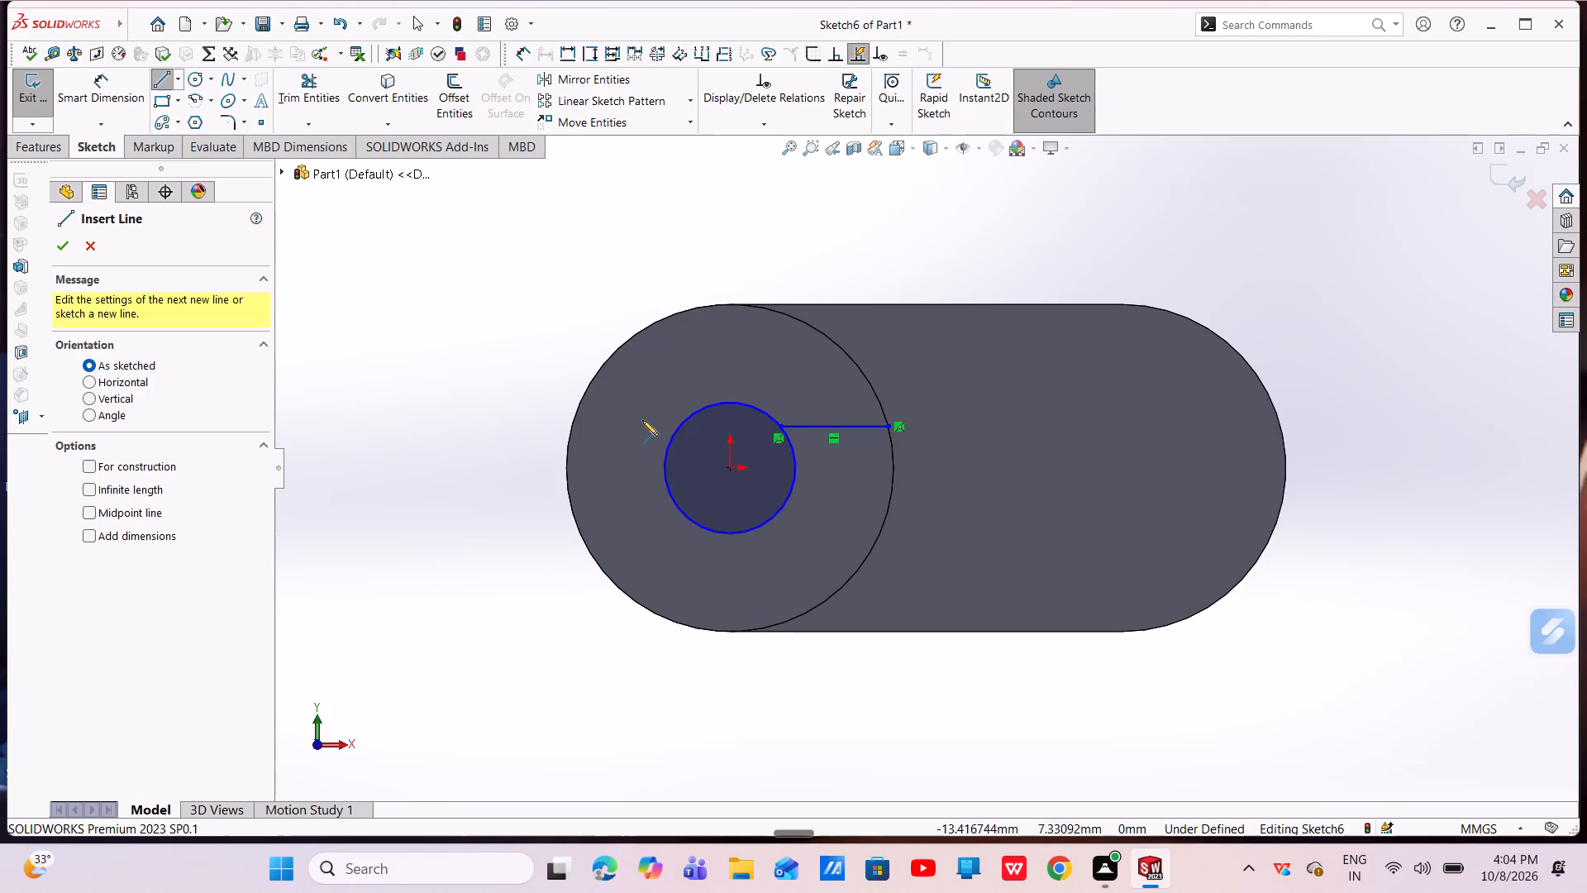
left_click(675, 427)
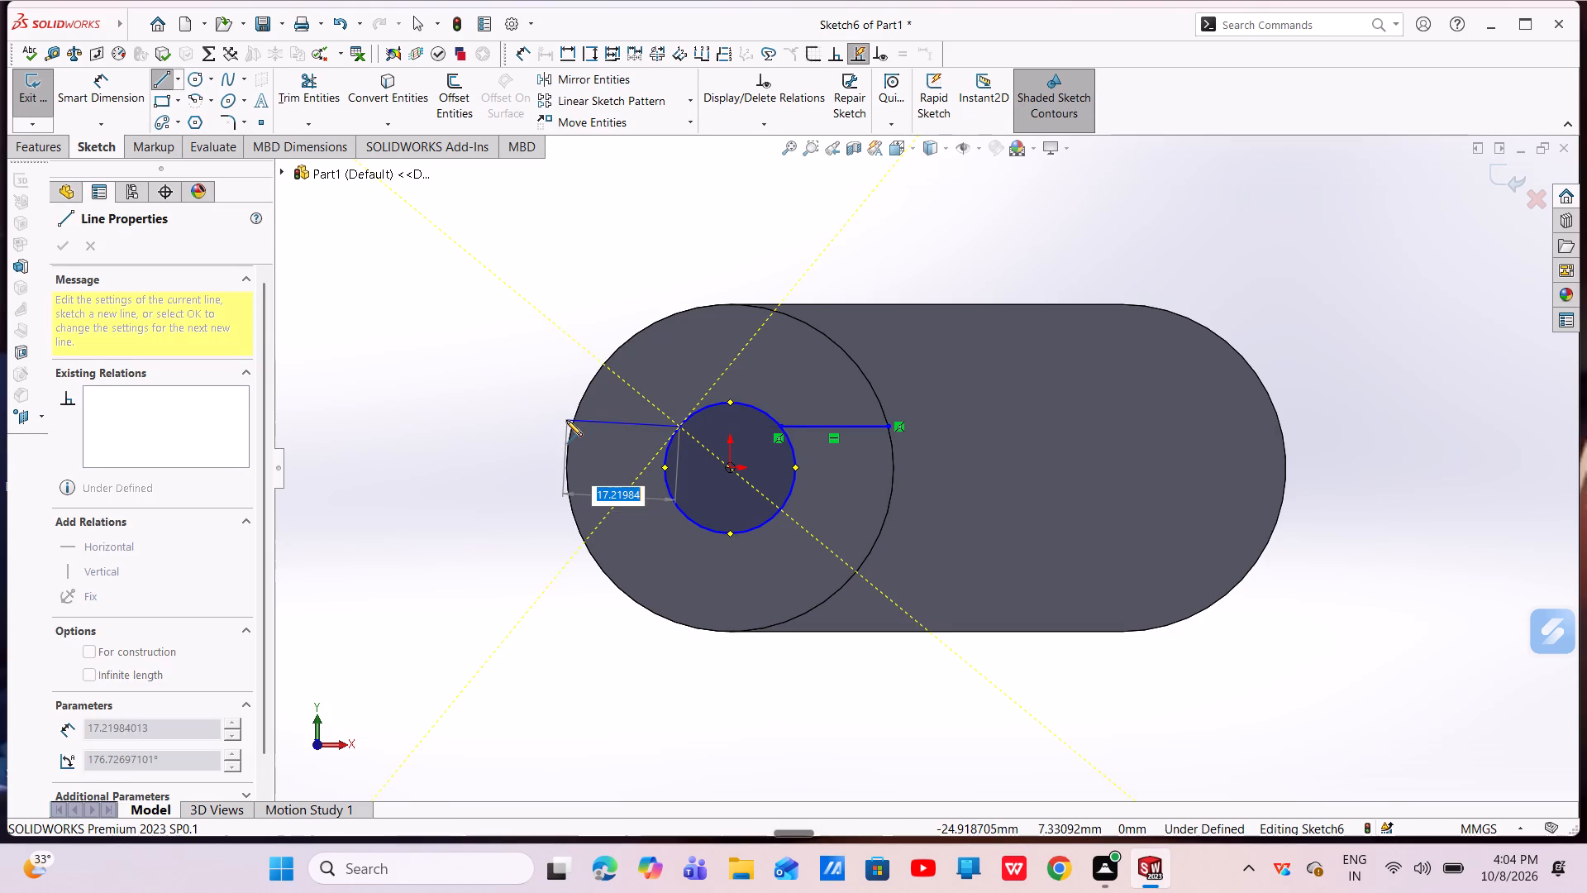
left_click(566, 420)
key("Escape")
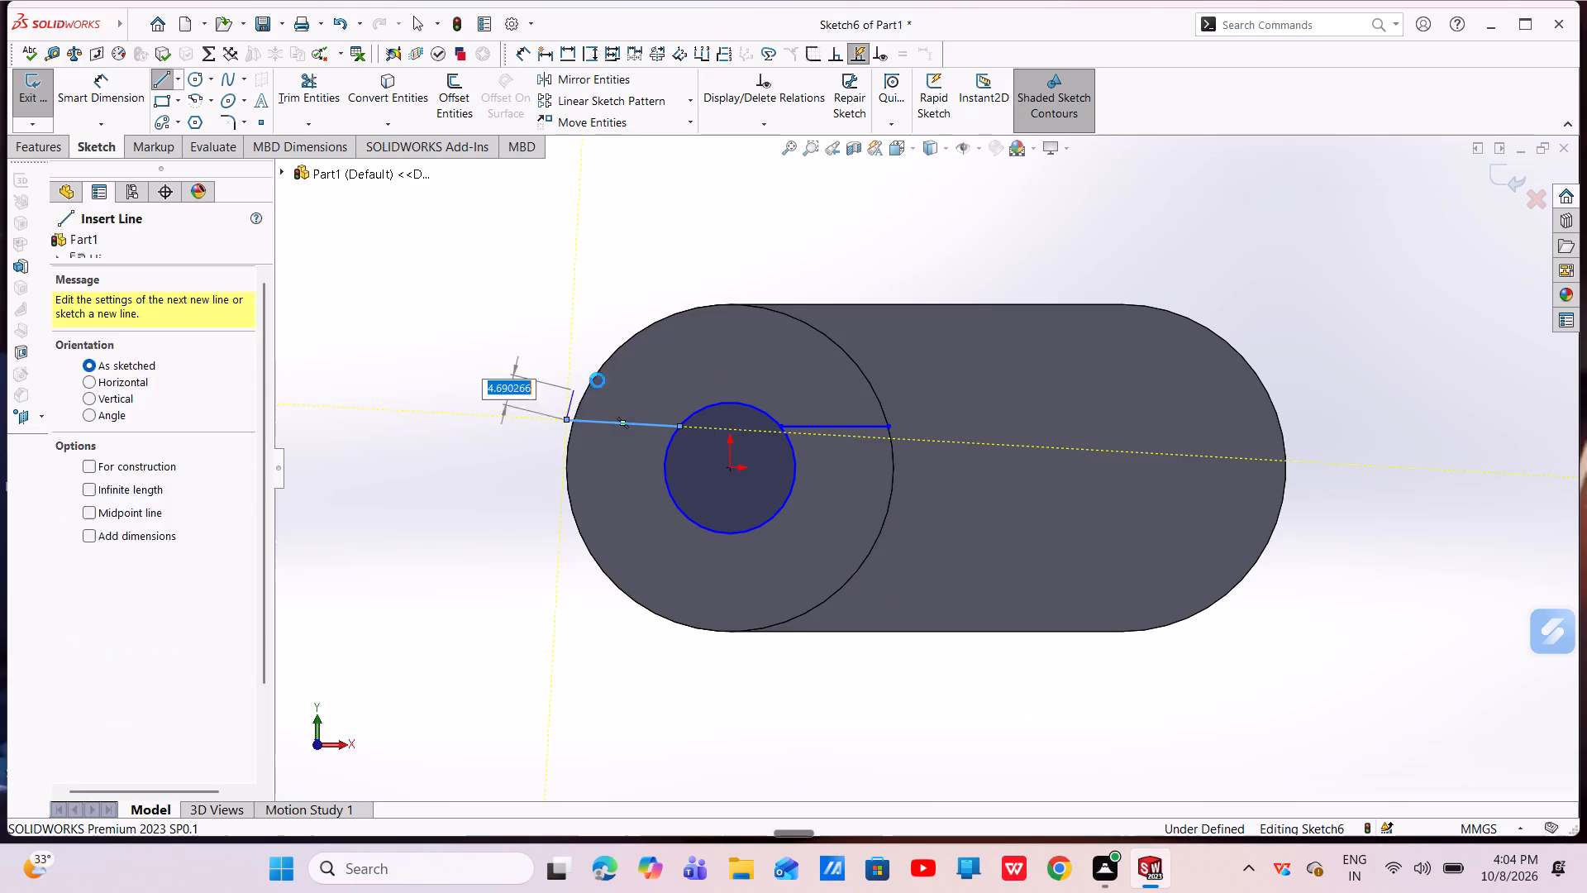
left_click(619, 417)
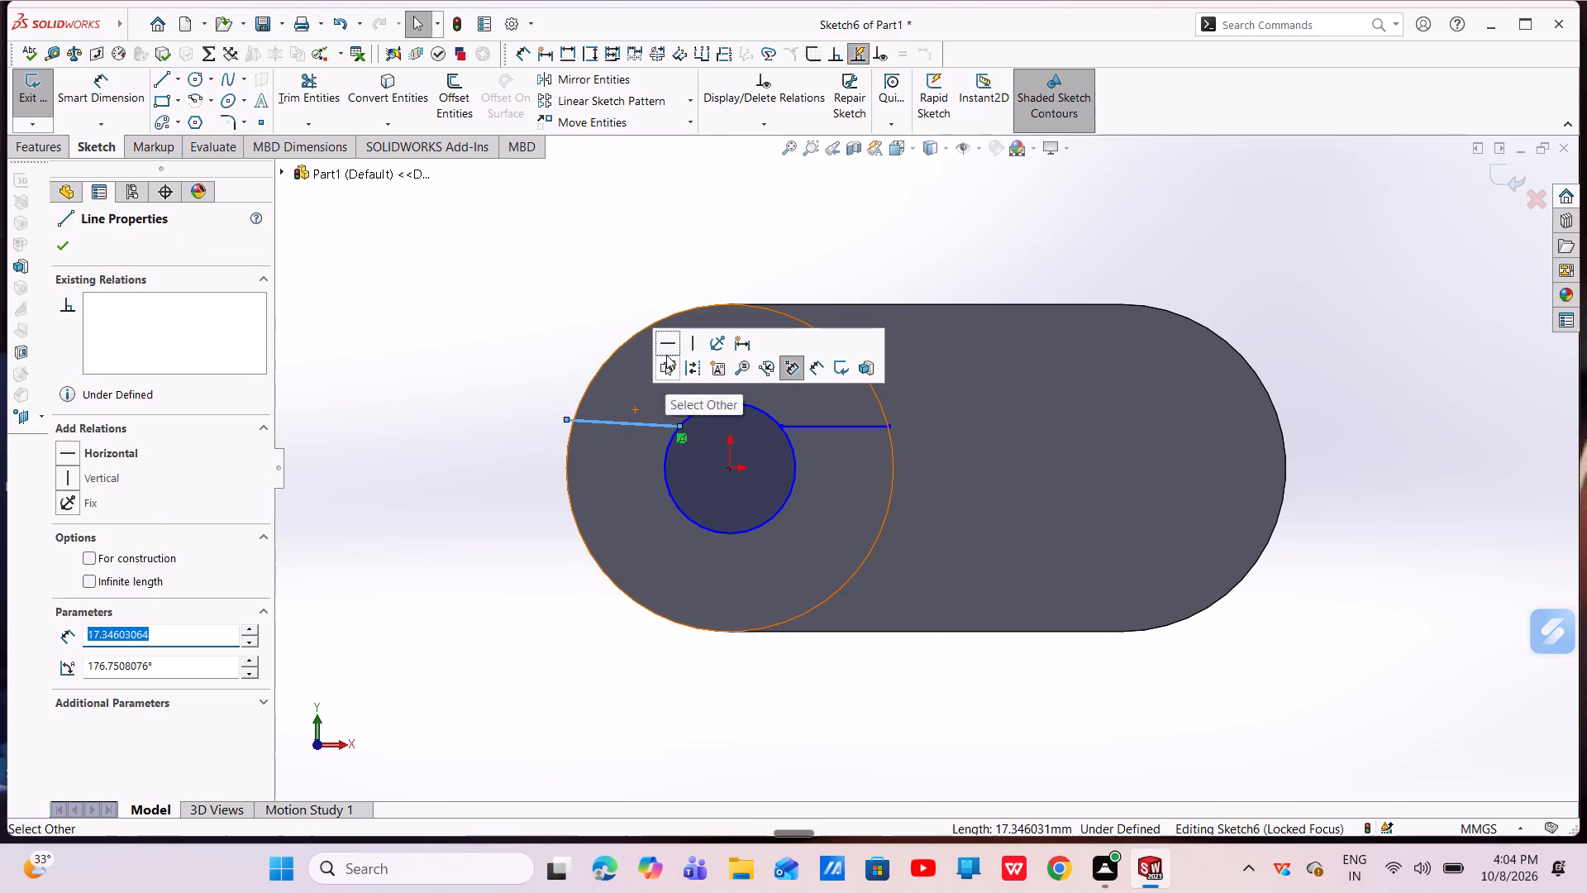
left_click(665, 348)
key("Escape")
key("Escape")
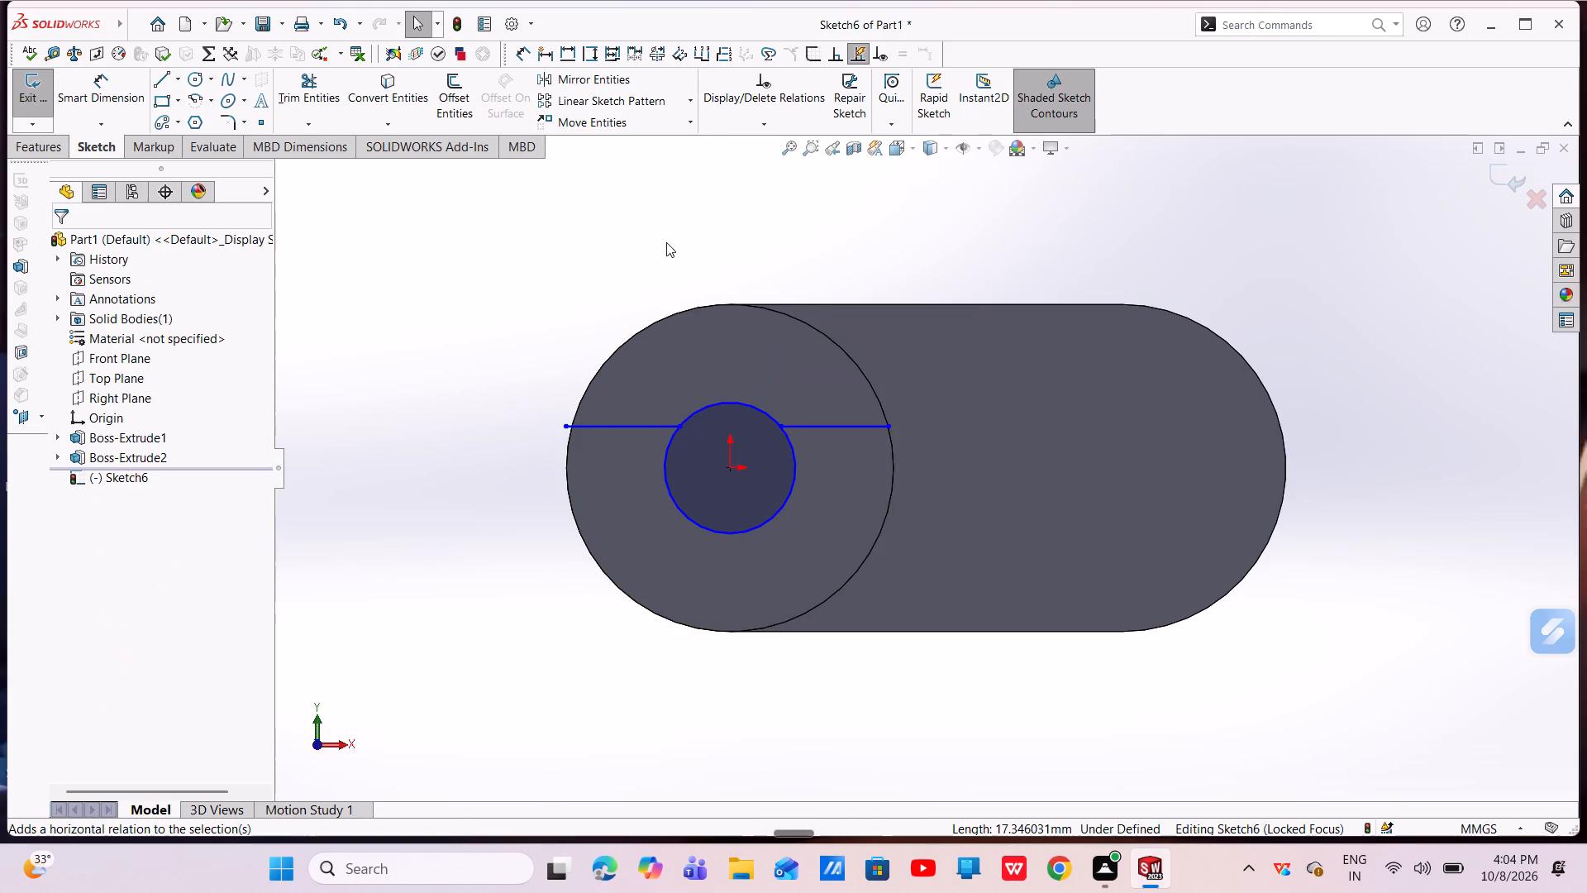
Sketch a horizontal centerline about 35 mm long from the origin out past the hub's outer edge.
left_click(177, 82)
left_click(200, 128)
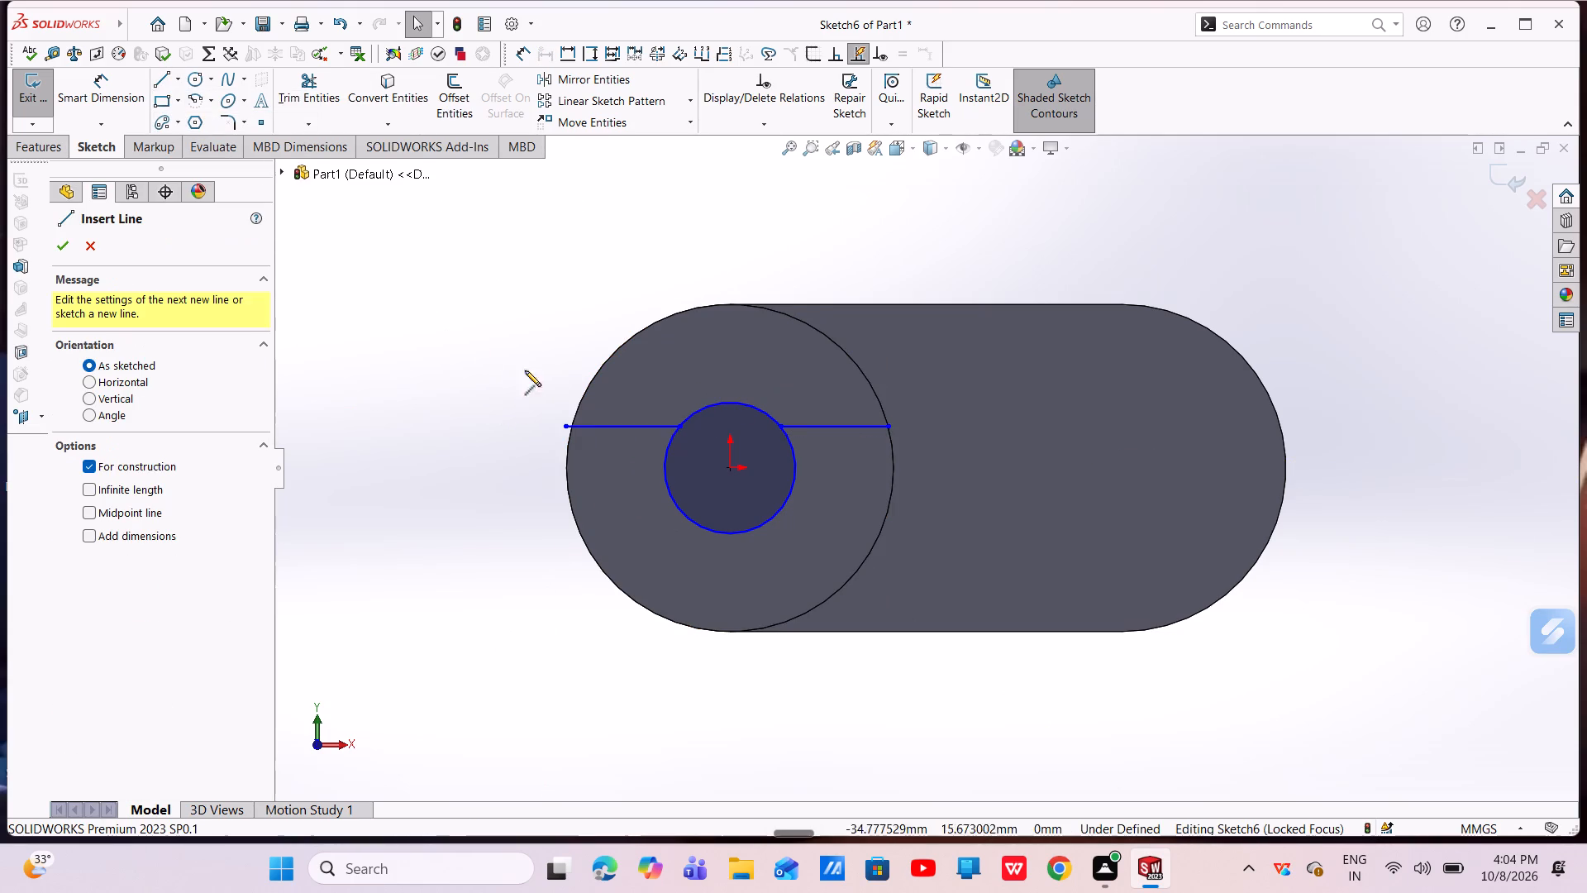
left_click(735, 472)
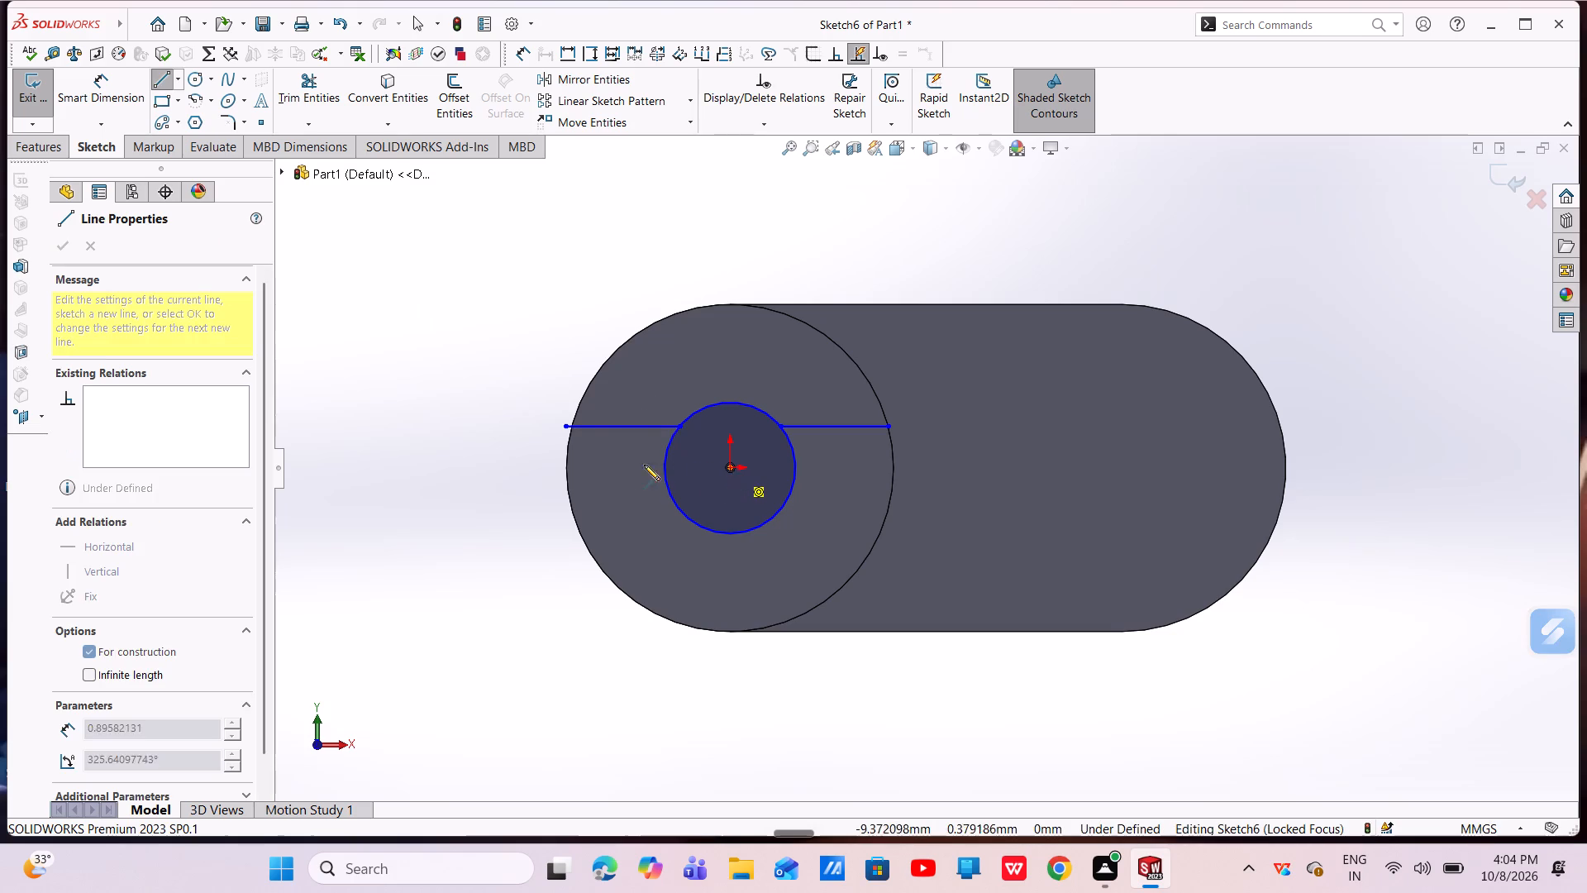
left_click(503, 467)
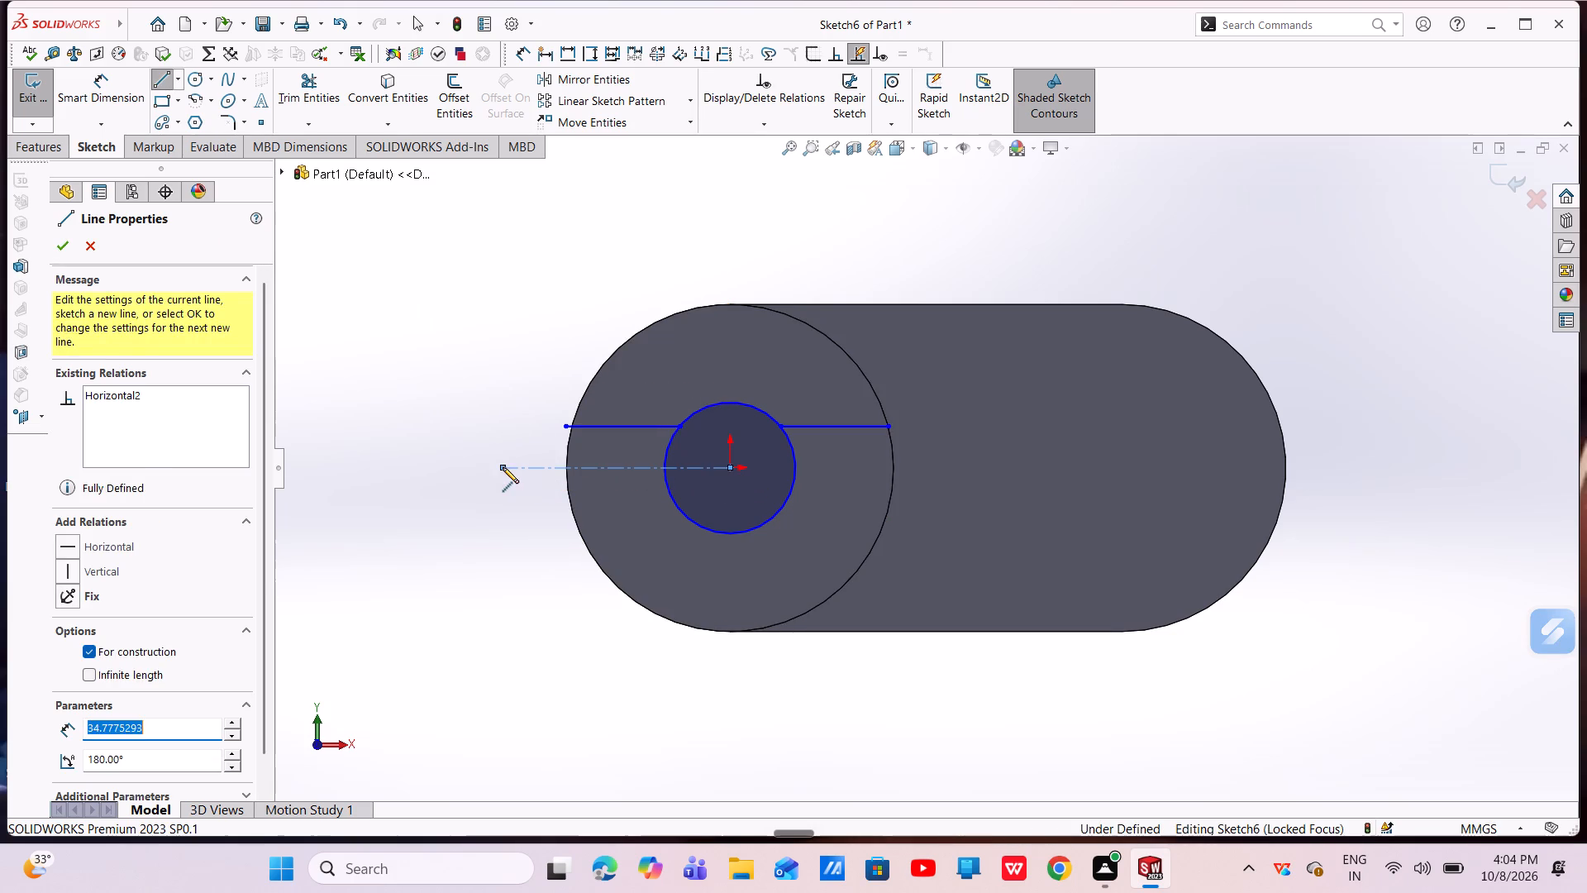
key("Escape")
key("Escape")
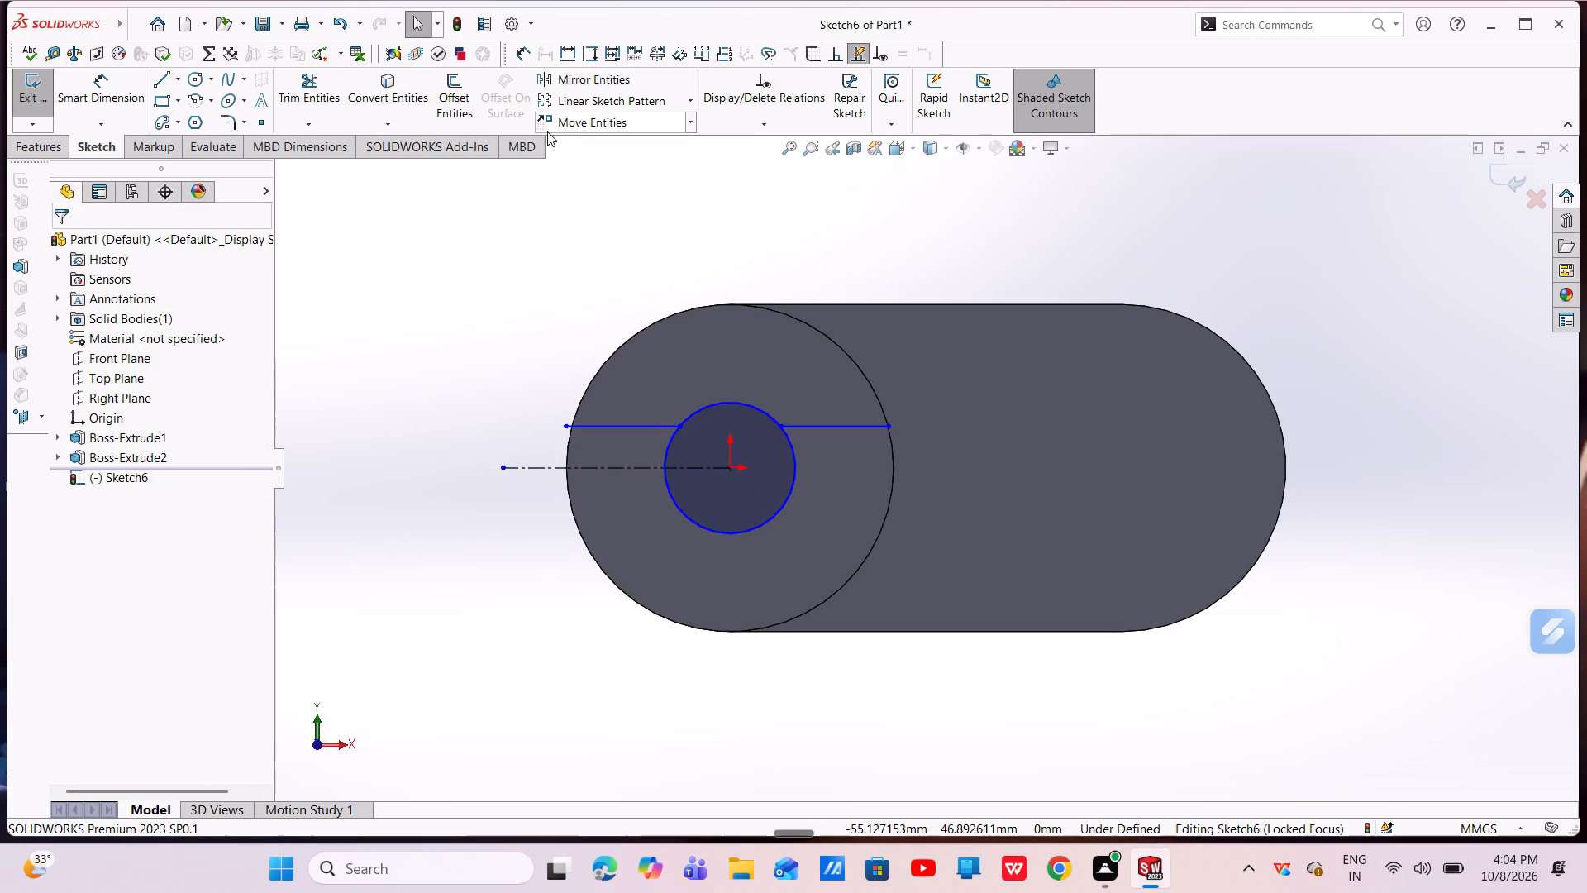
Mirror the two horizontal lines about the centerline, keeping the originals.
left_click(563, 84)
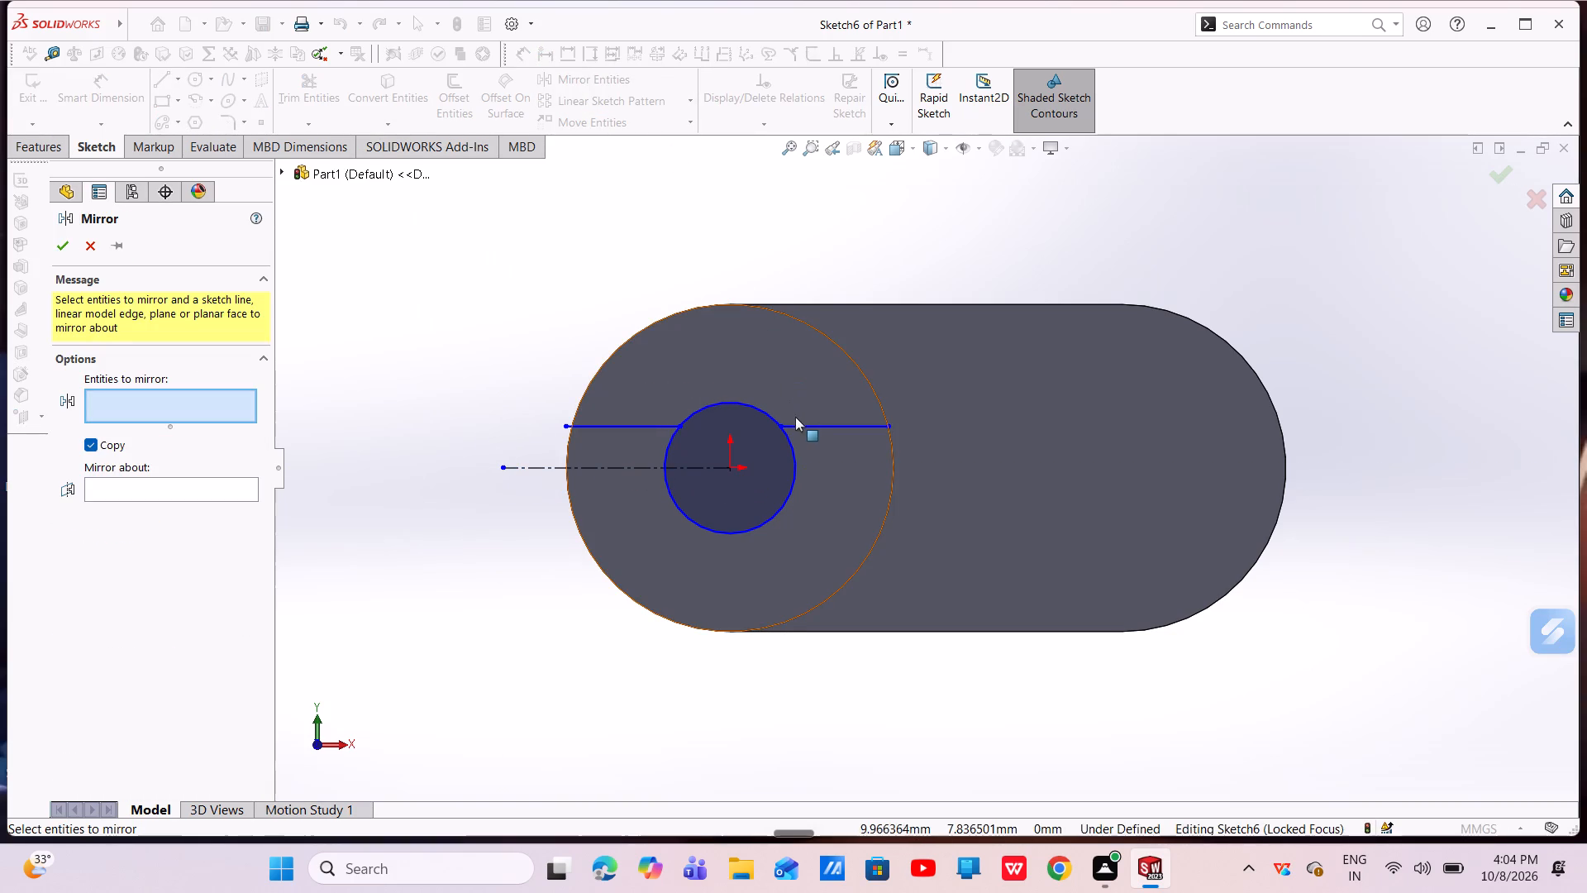
left_click(803, 427)
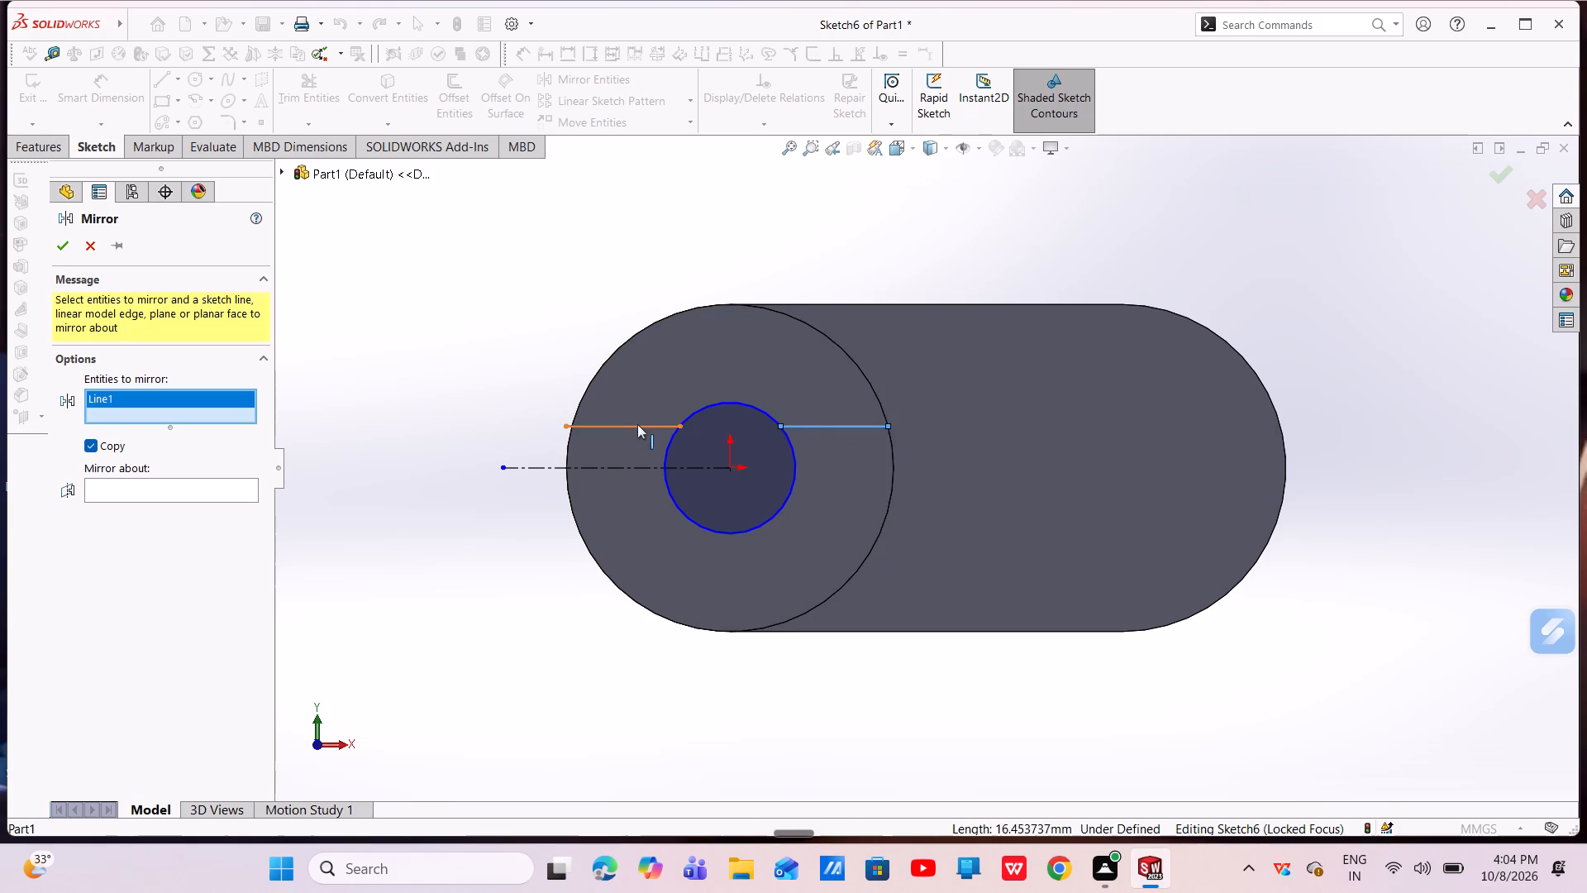
left_click(628, 424)
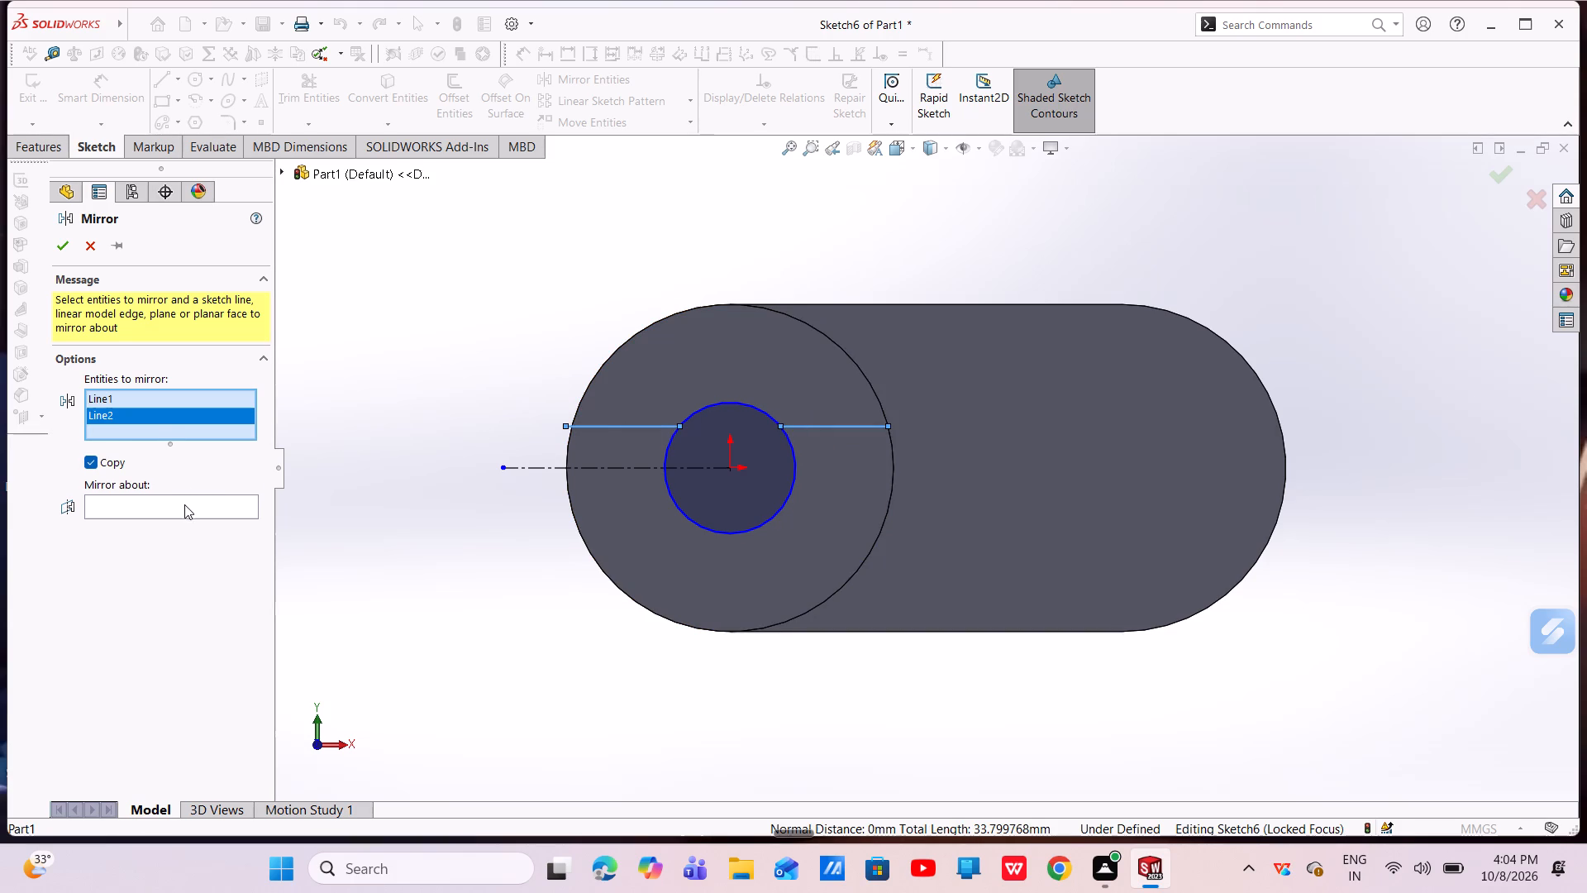
left_click(184, 504)
left_click(567, 466)
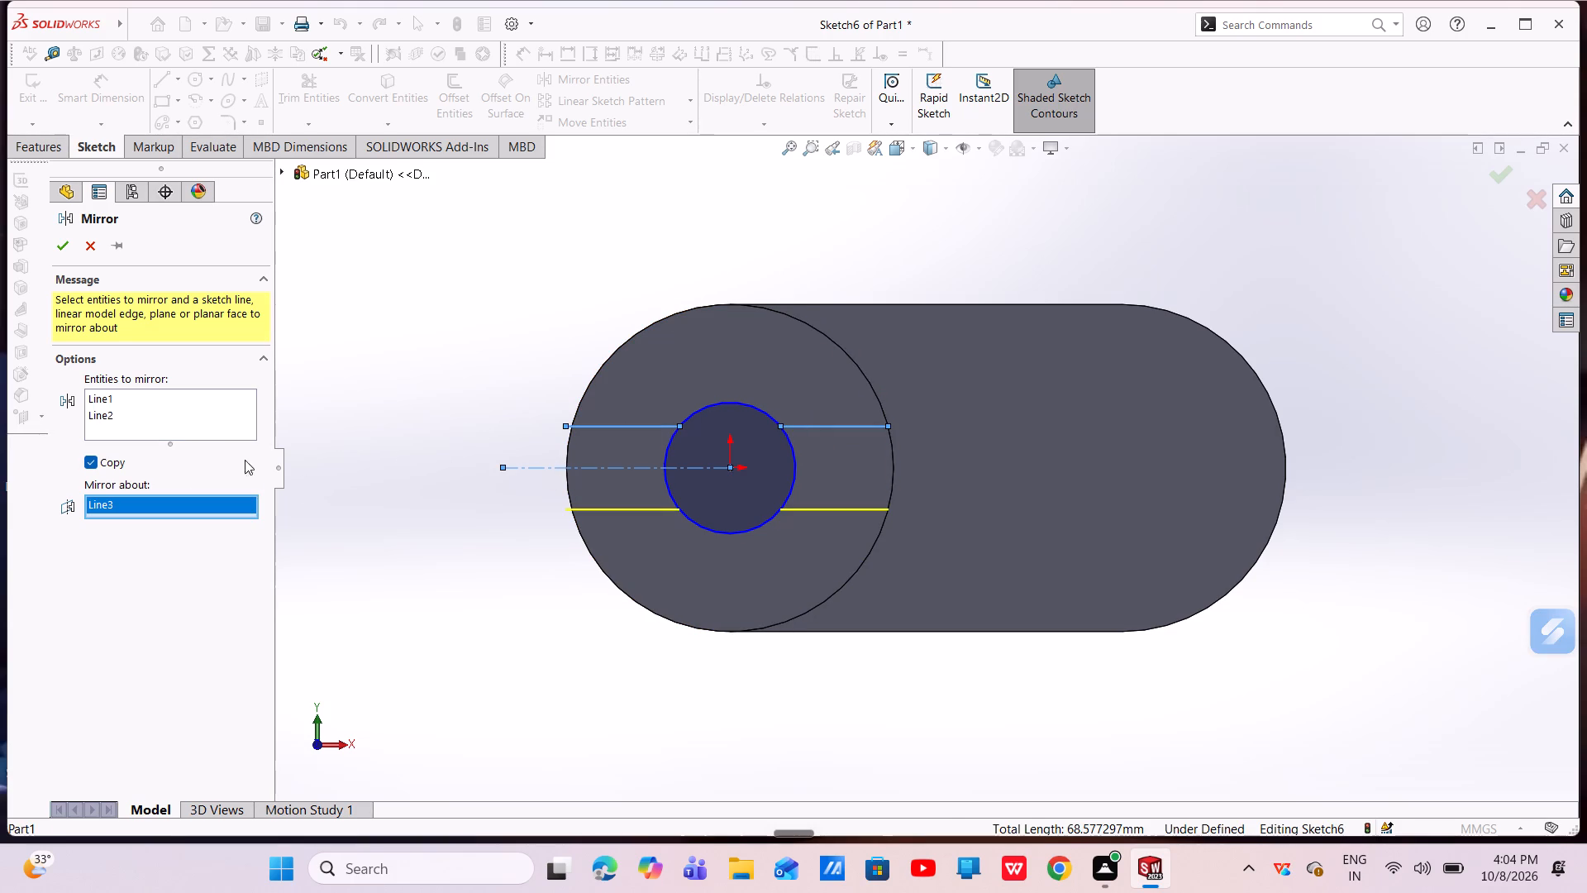
left_click(60, 246)
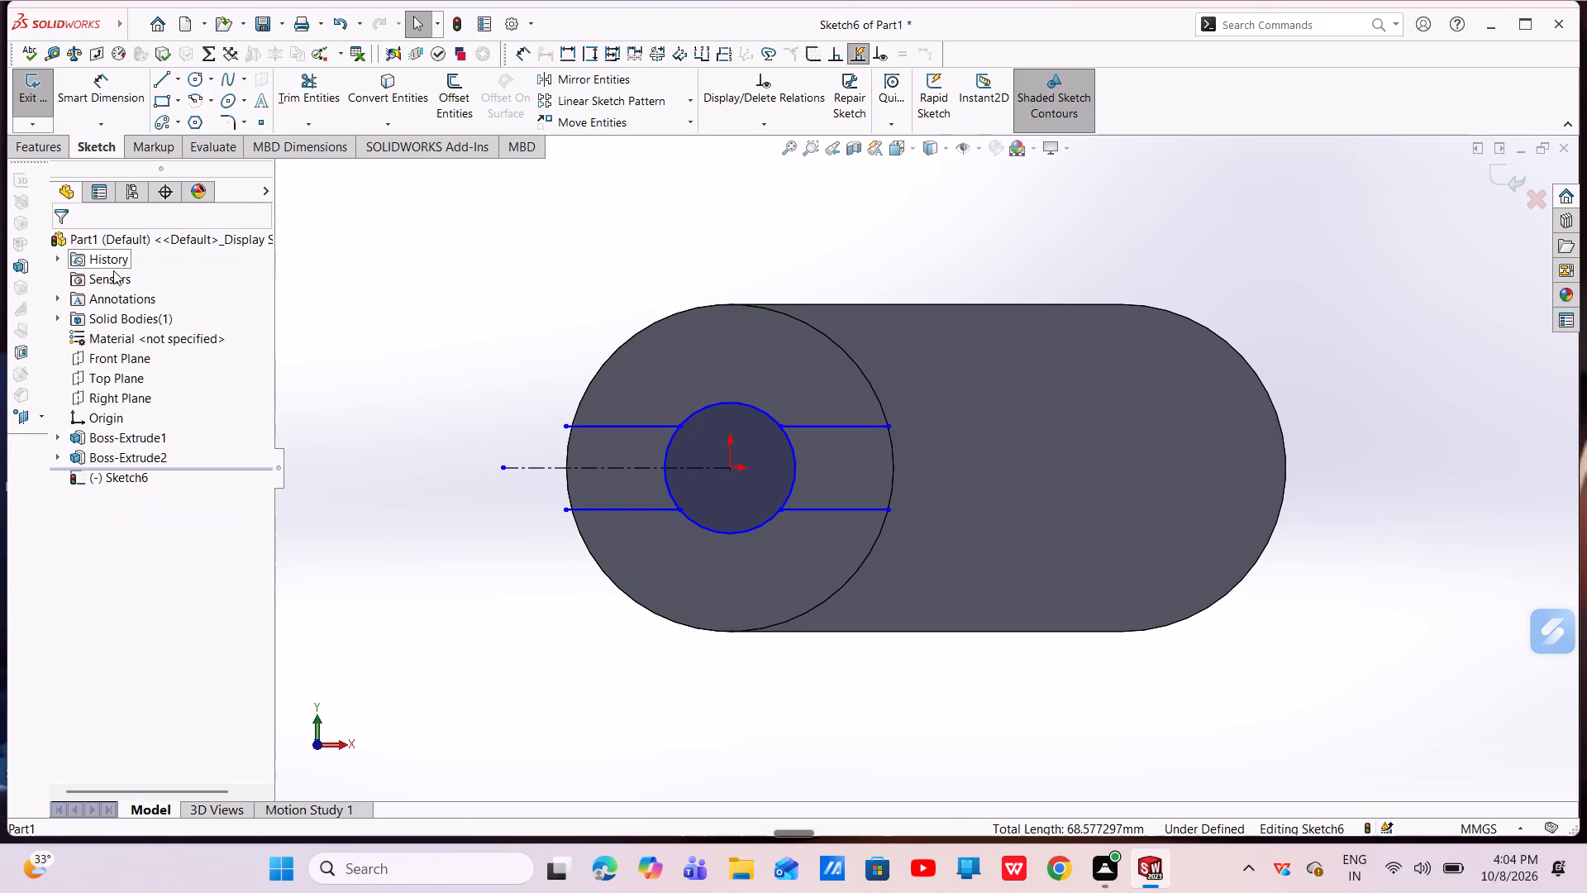
key("Escape")
Delete the horizontal centerline used for mirroring.
left_click(628, 466)
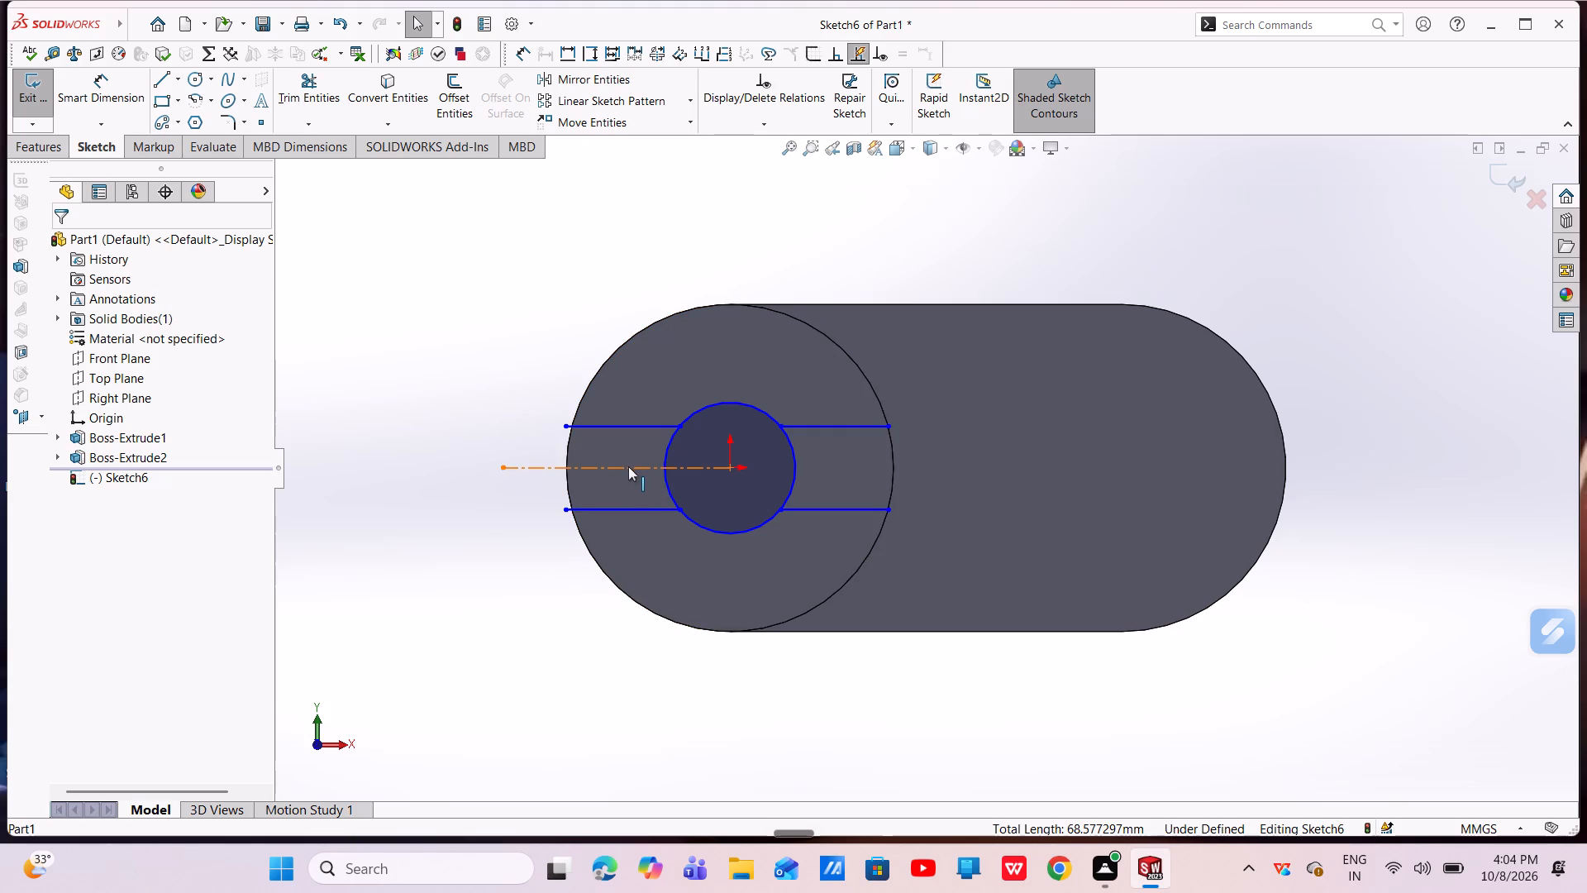
right_click(628, 466)
left_click(641, 705)
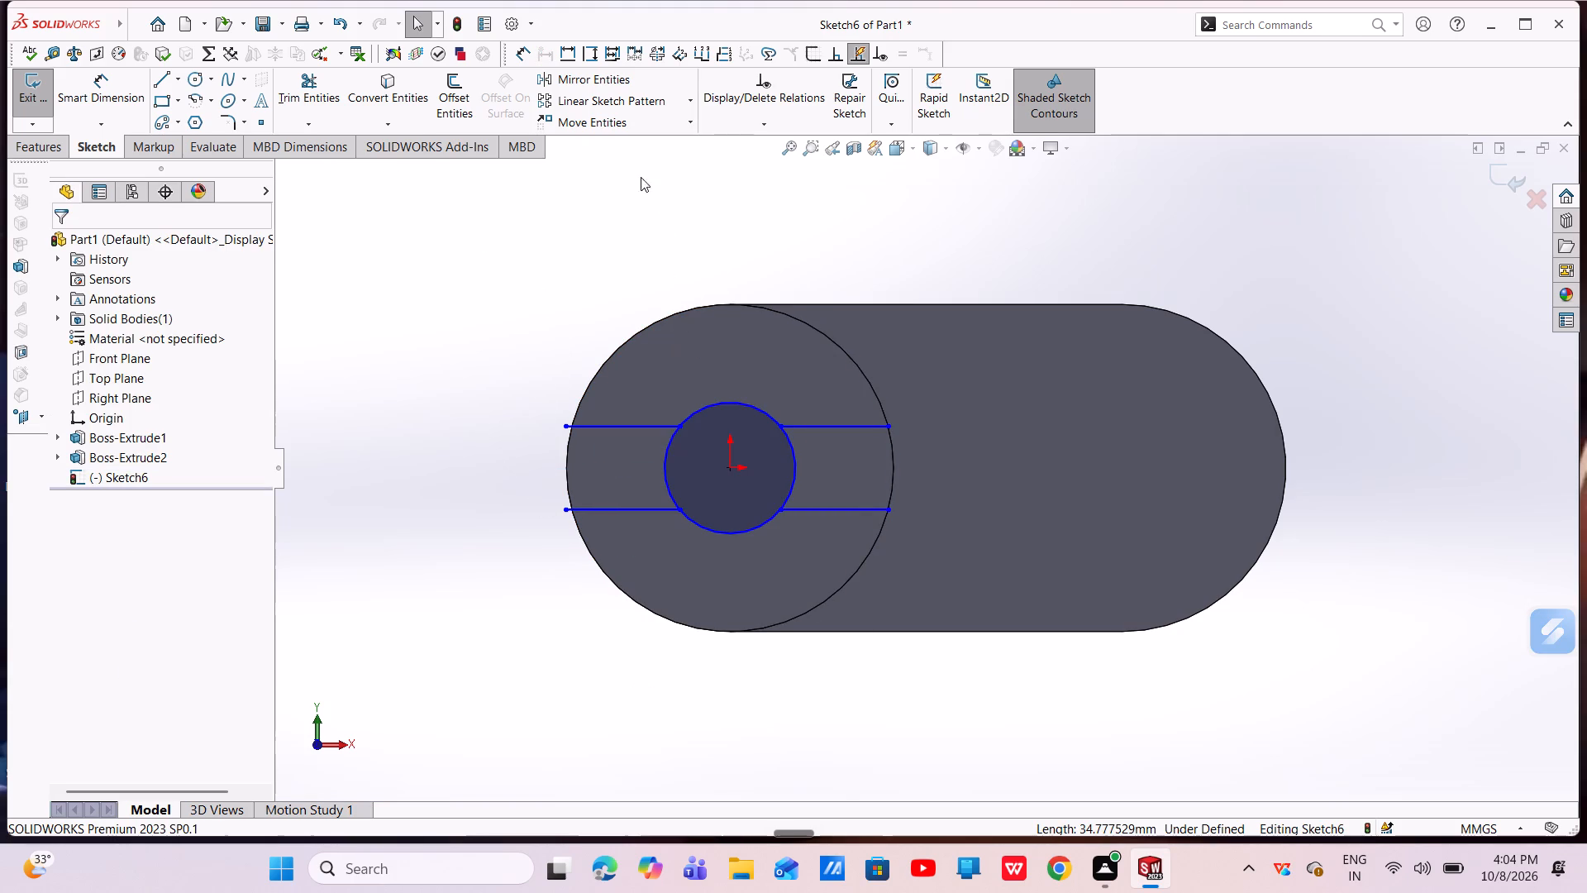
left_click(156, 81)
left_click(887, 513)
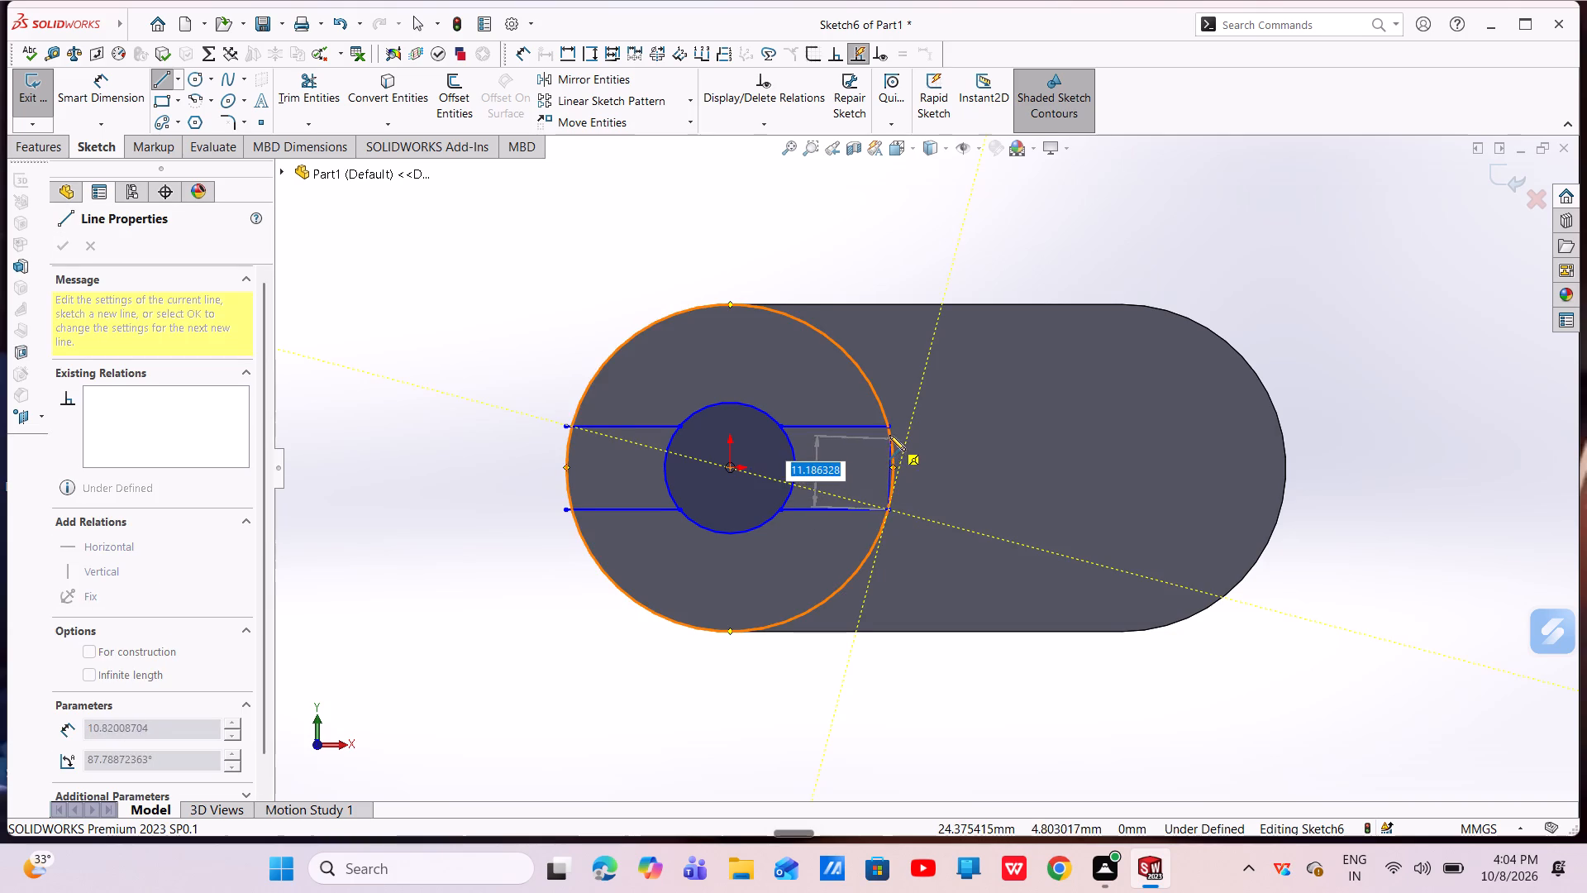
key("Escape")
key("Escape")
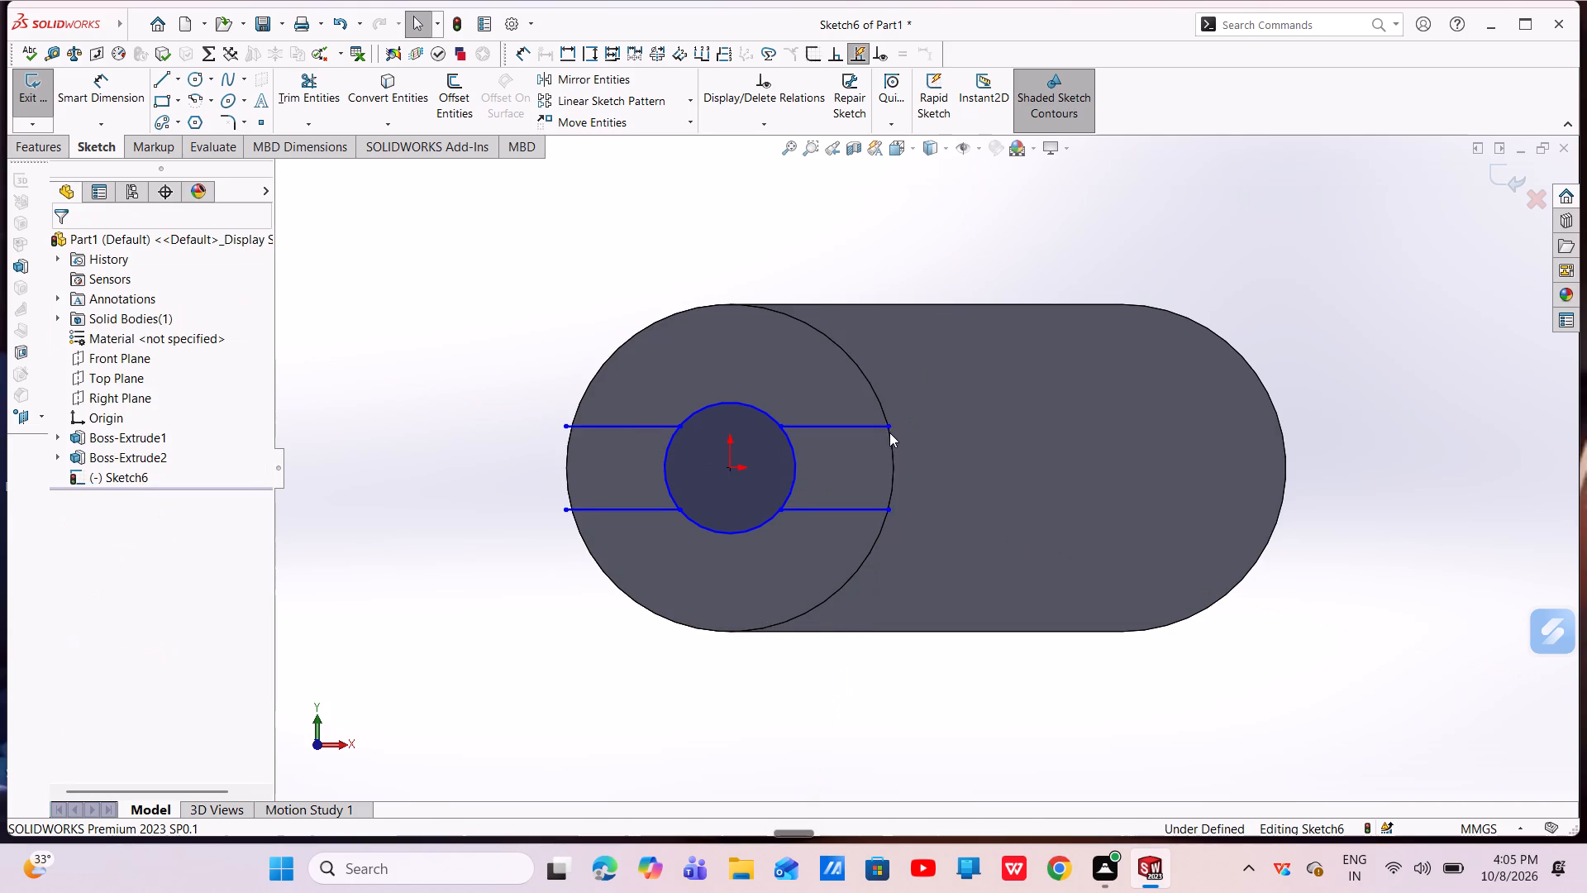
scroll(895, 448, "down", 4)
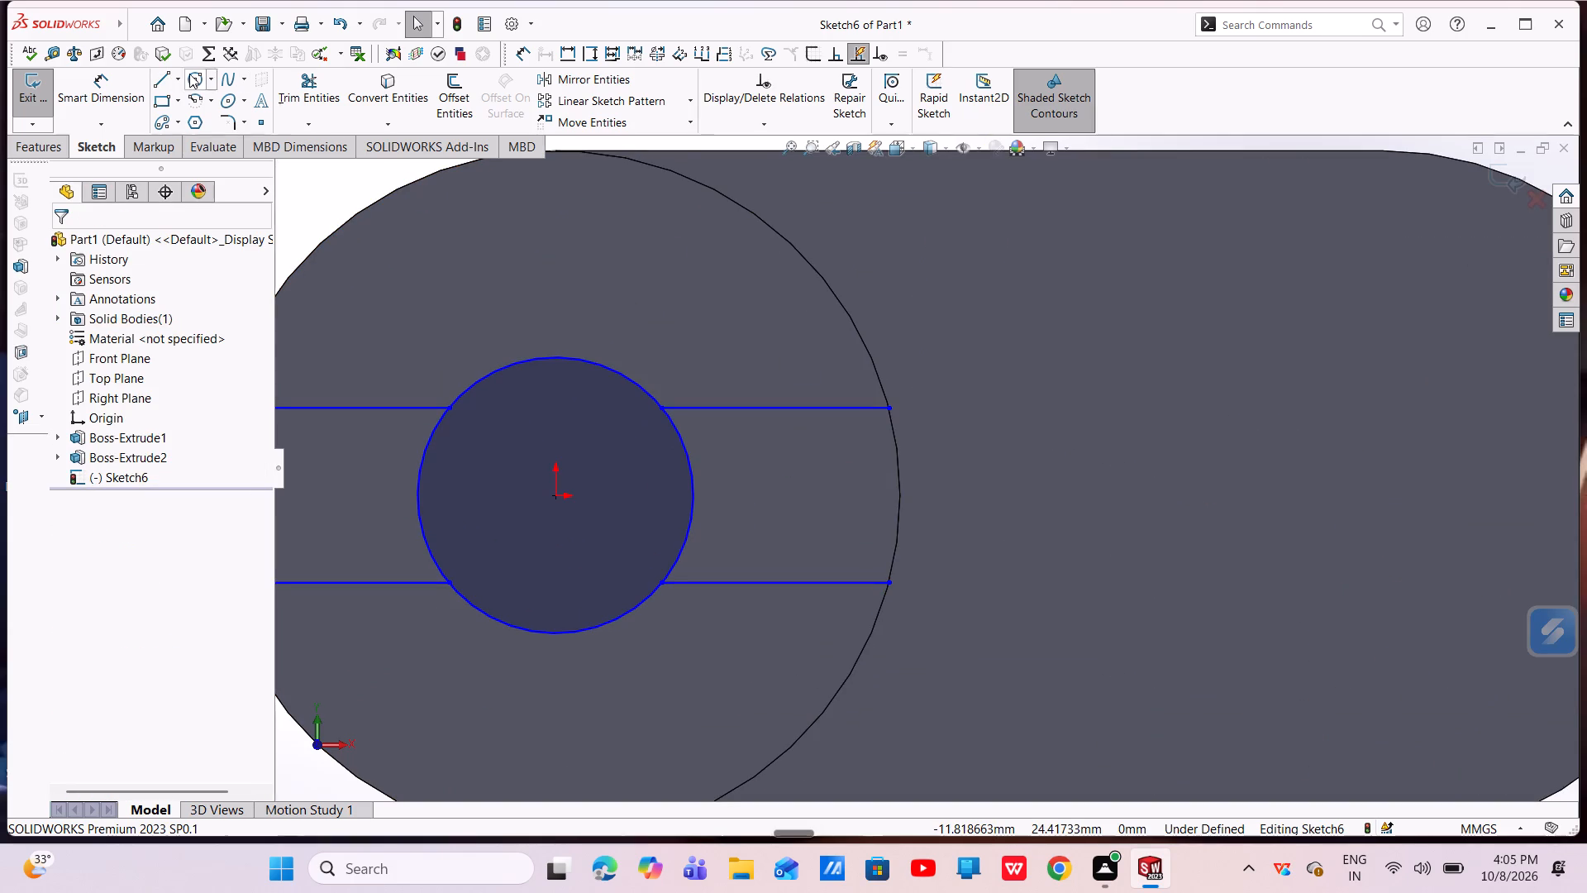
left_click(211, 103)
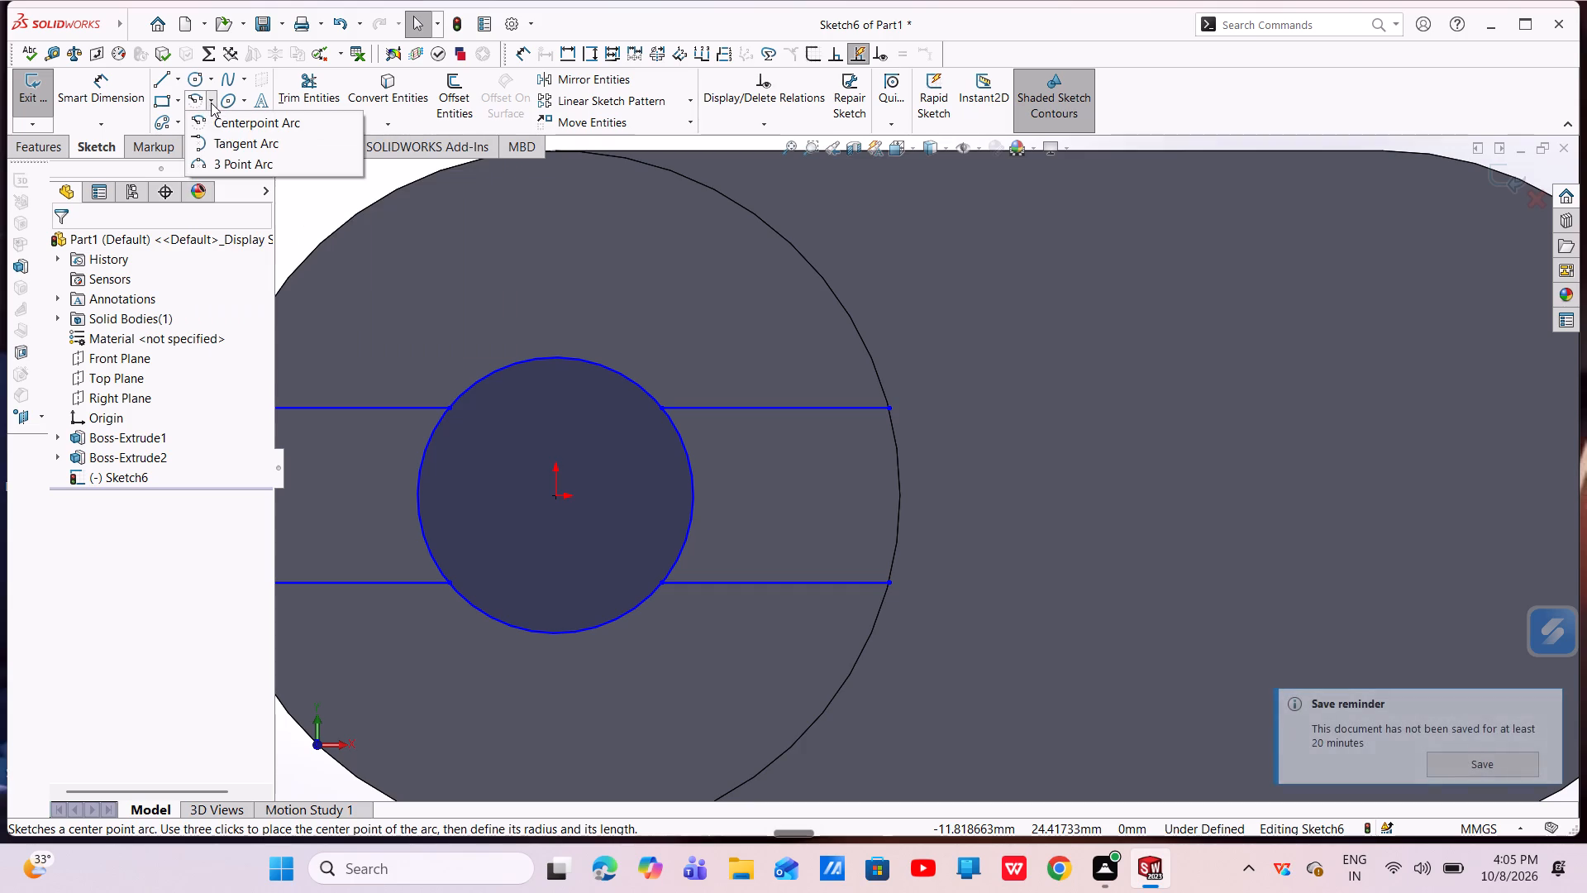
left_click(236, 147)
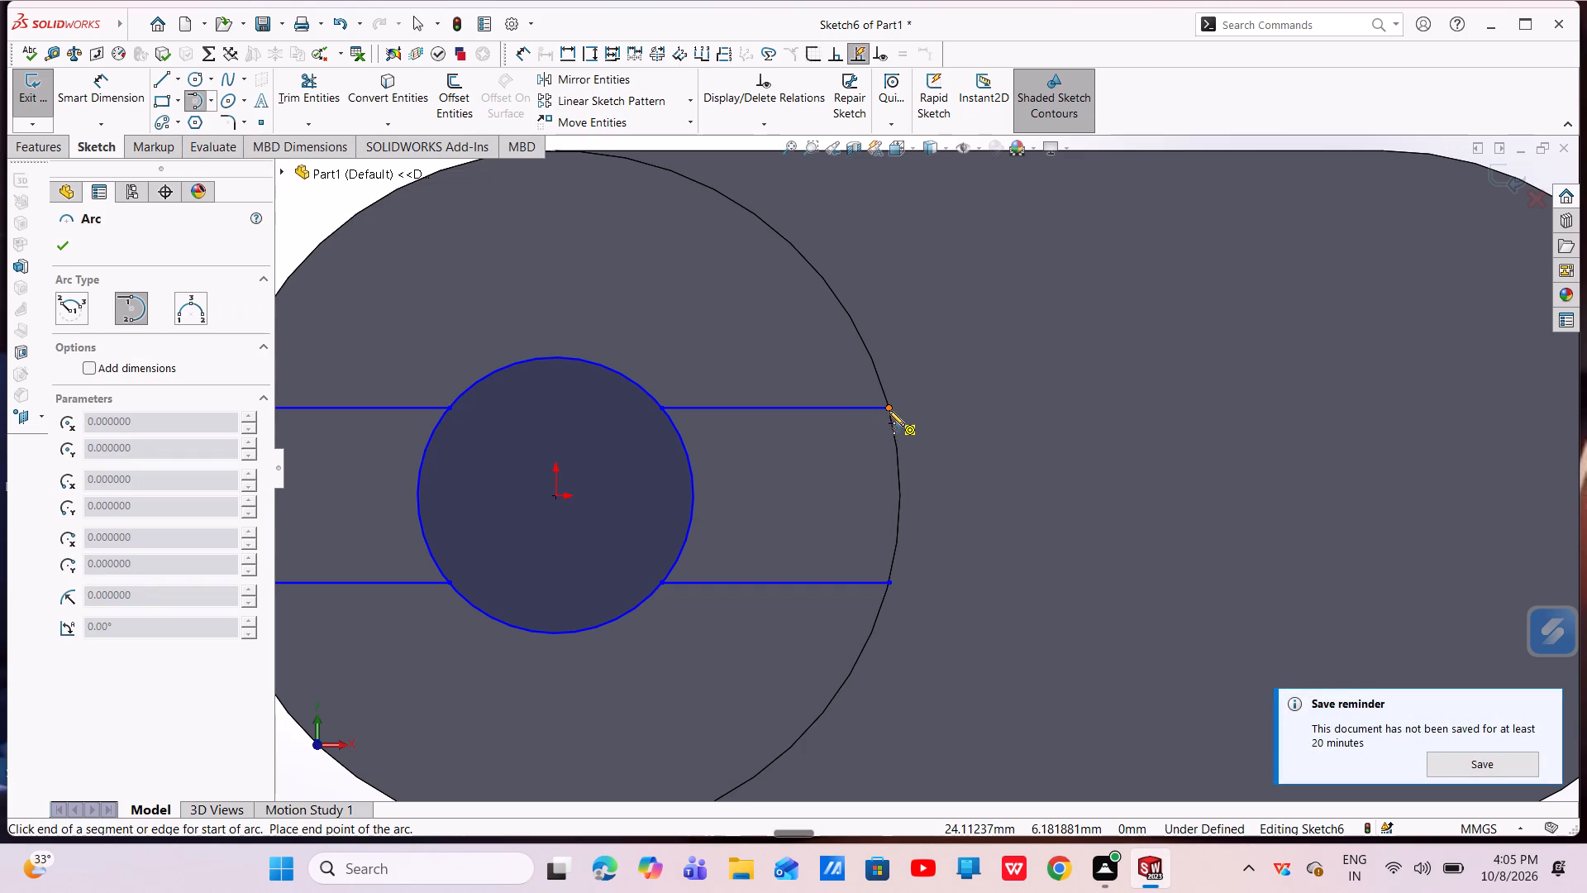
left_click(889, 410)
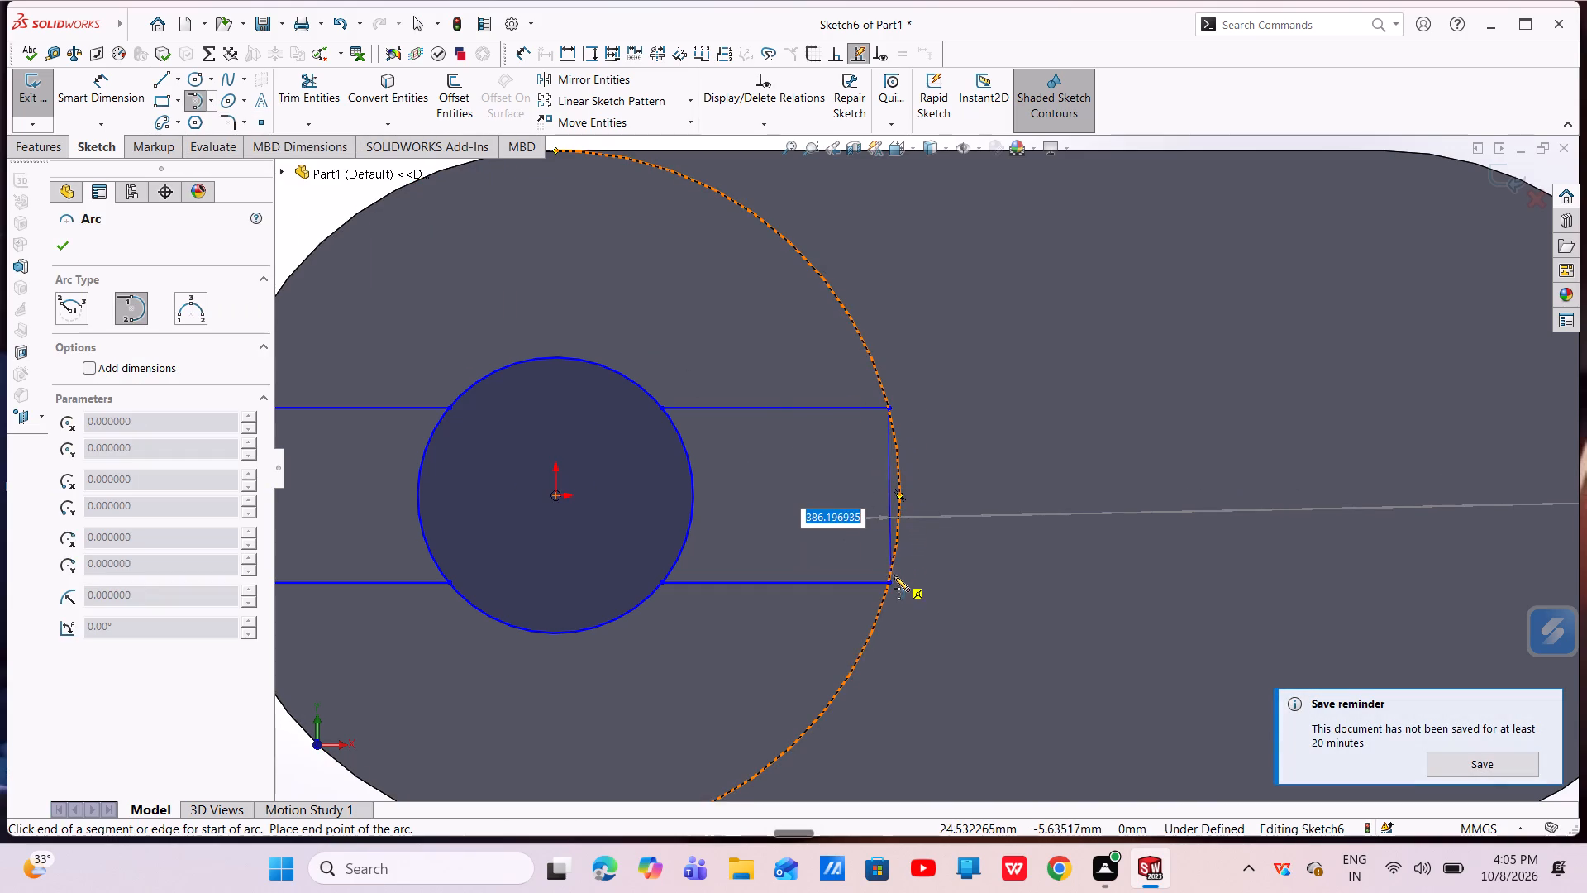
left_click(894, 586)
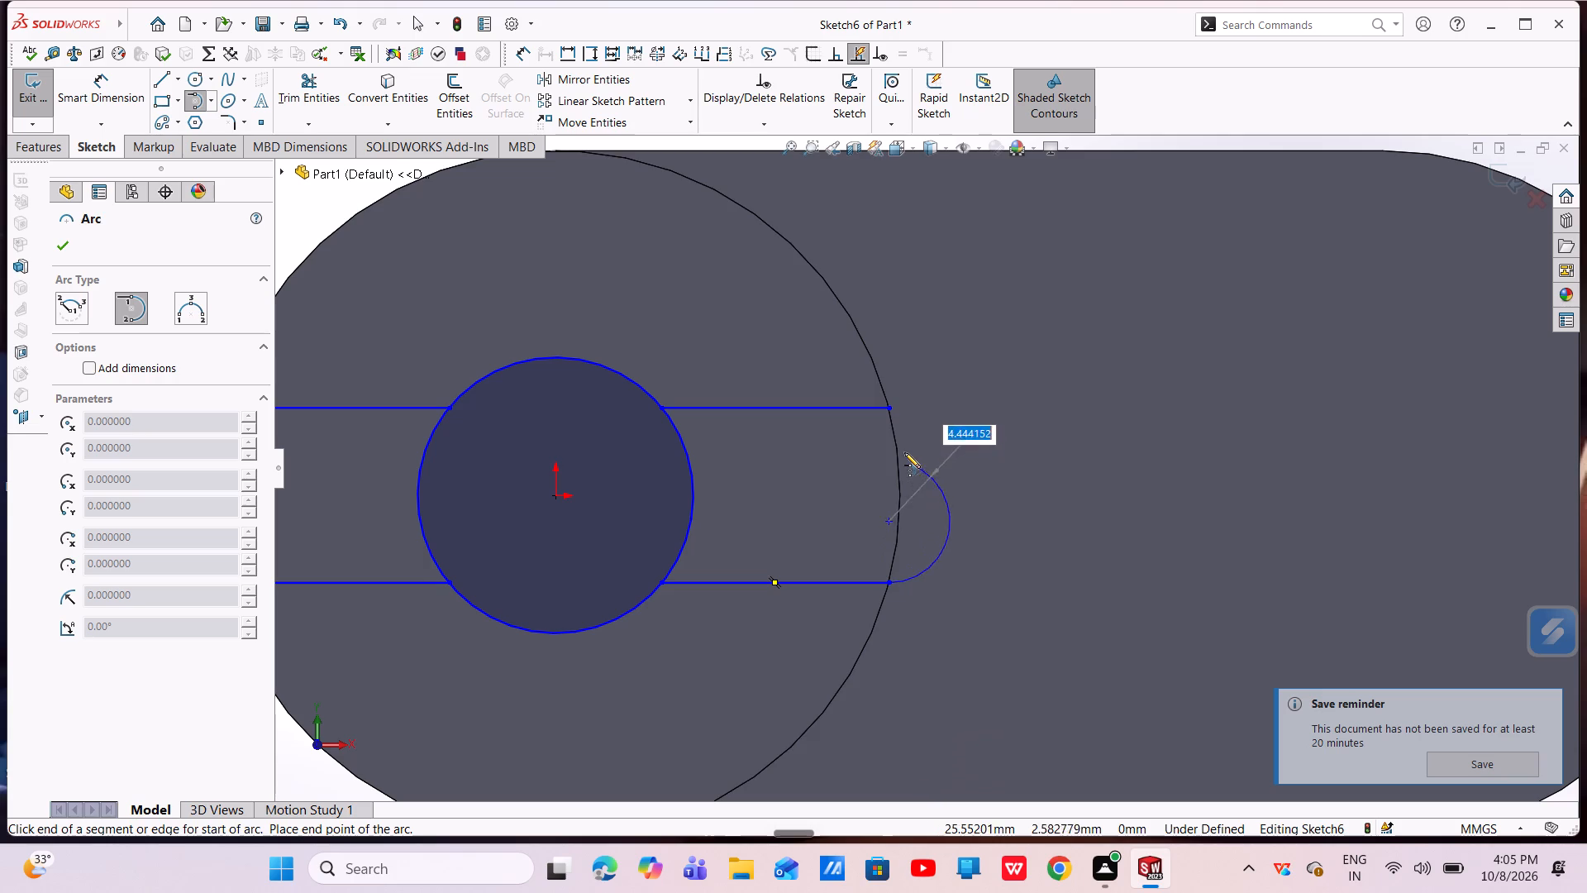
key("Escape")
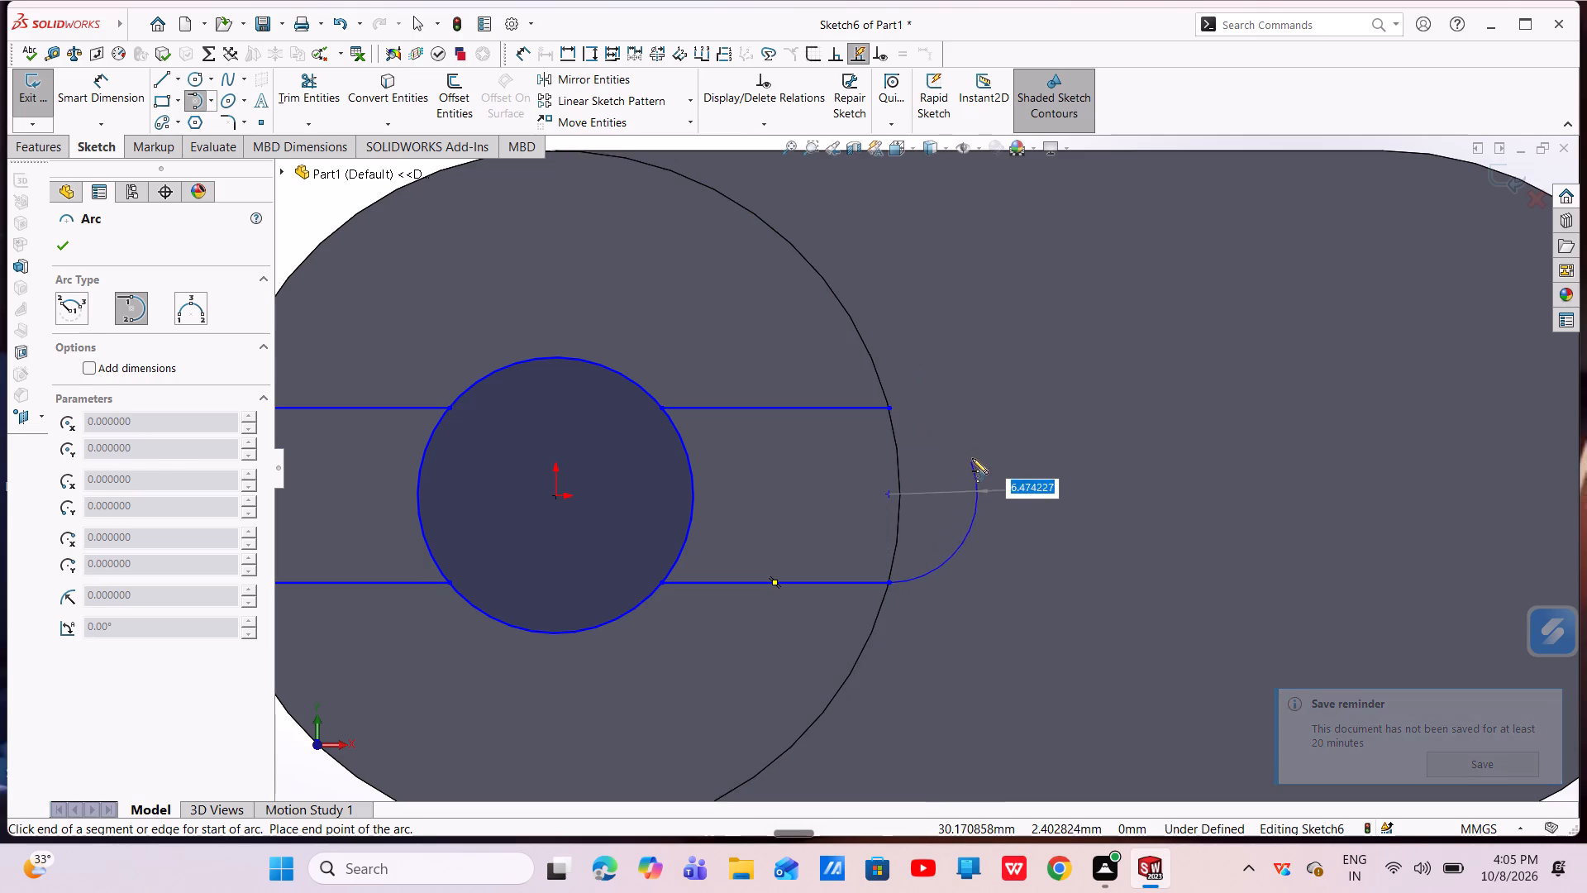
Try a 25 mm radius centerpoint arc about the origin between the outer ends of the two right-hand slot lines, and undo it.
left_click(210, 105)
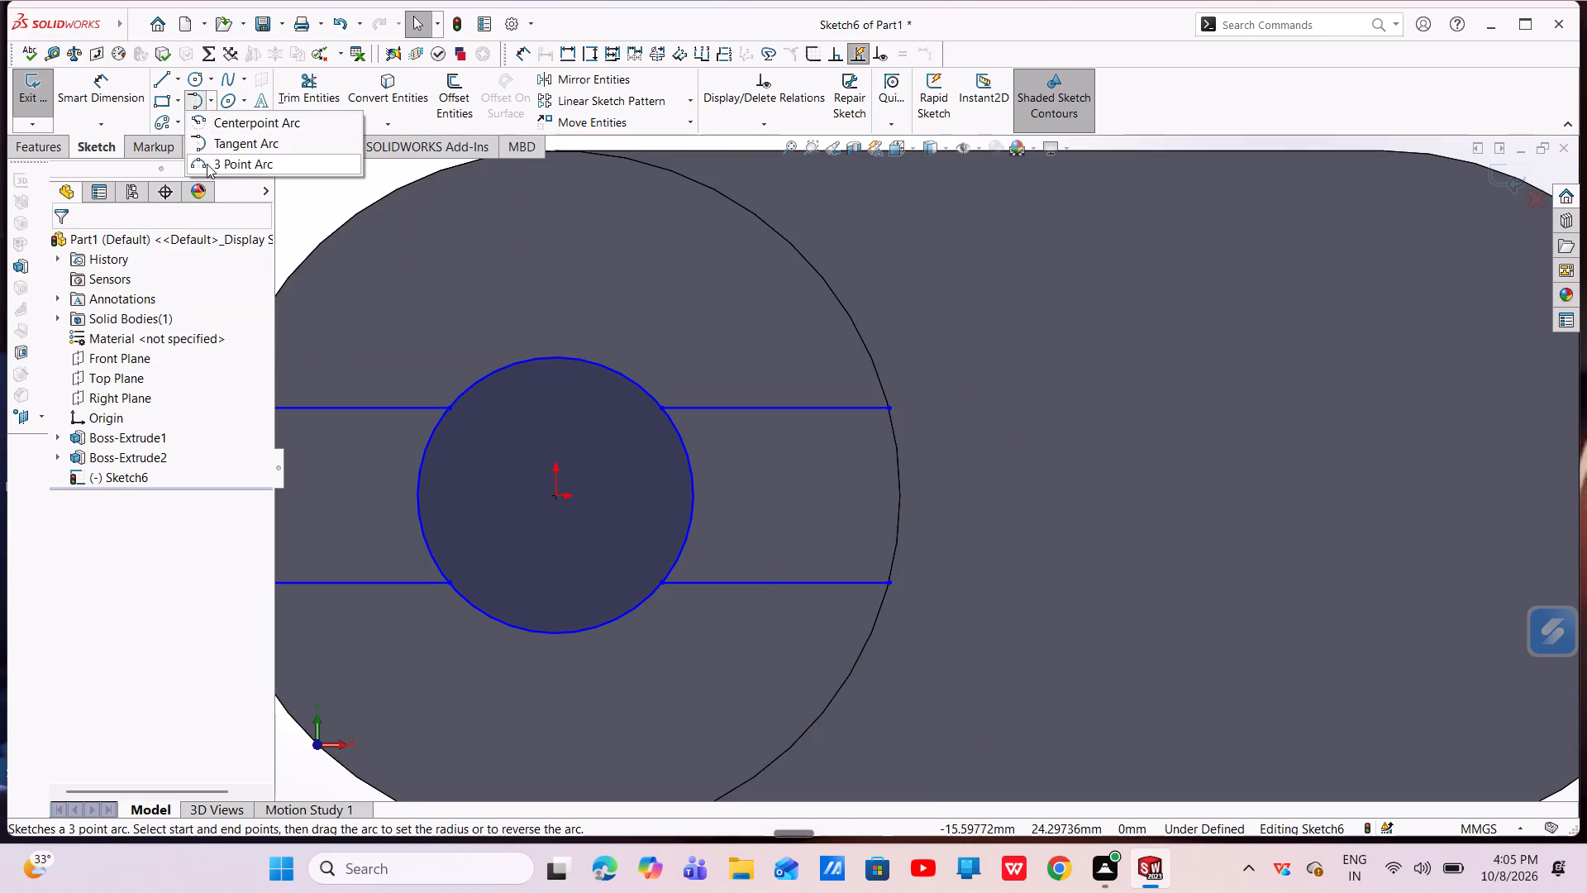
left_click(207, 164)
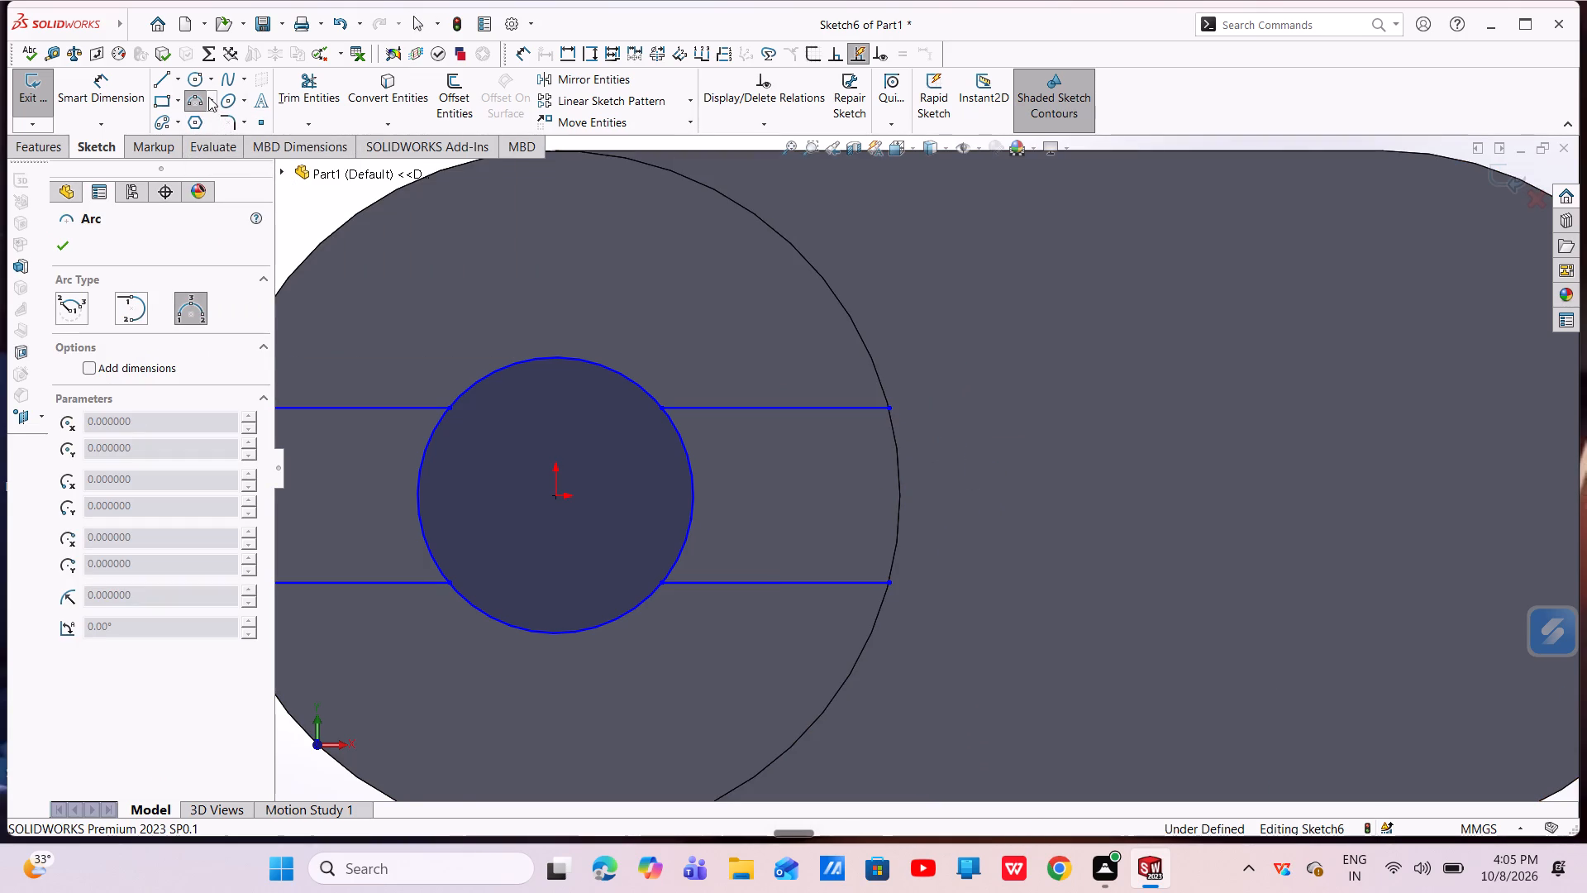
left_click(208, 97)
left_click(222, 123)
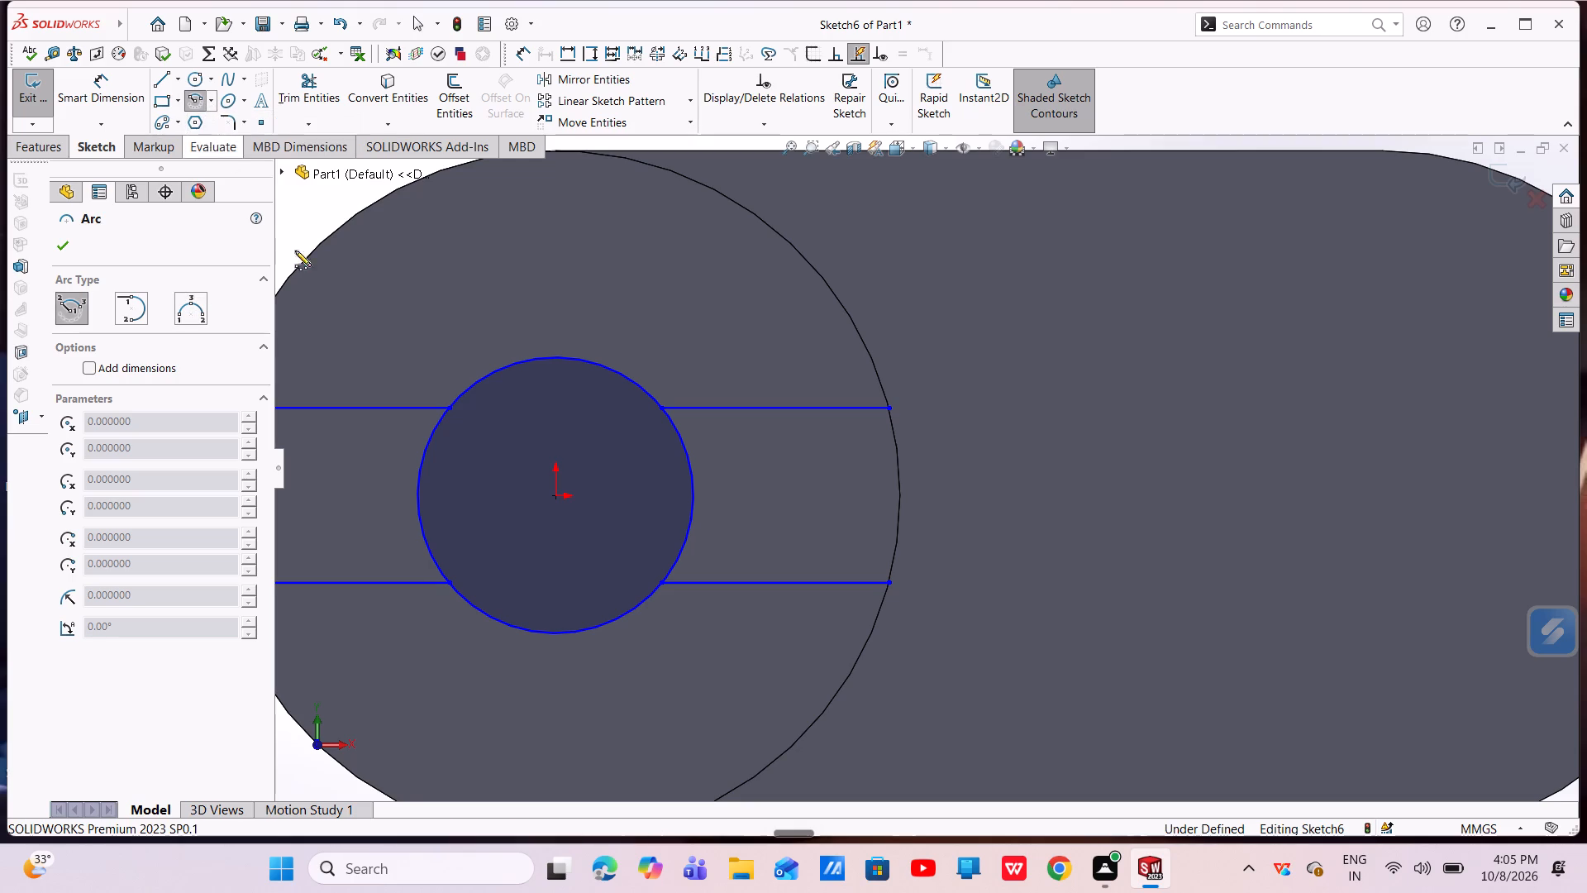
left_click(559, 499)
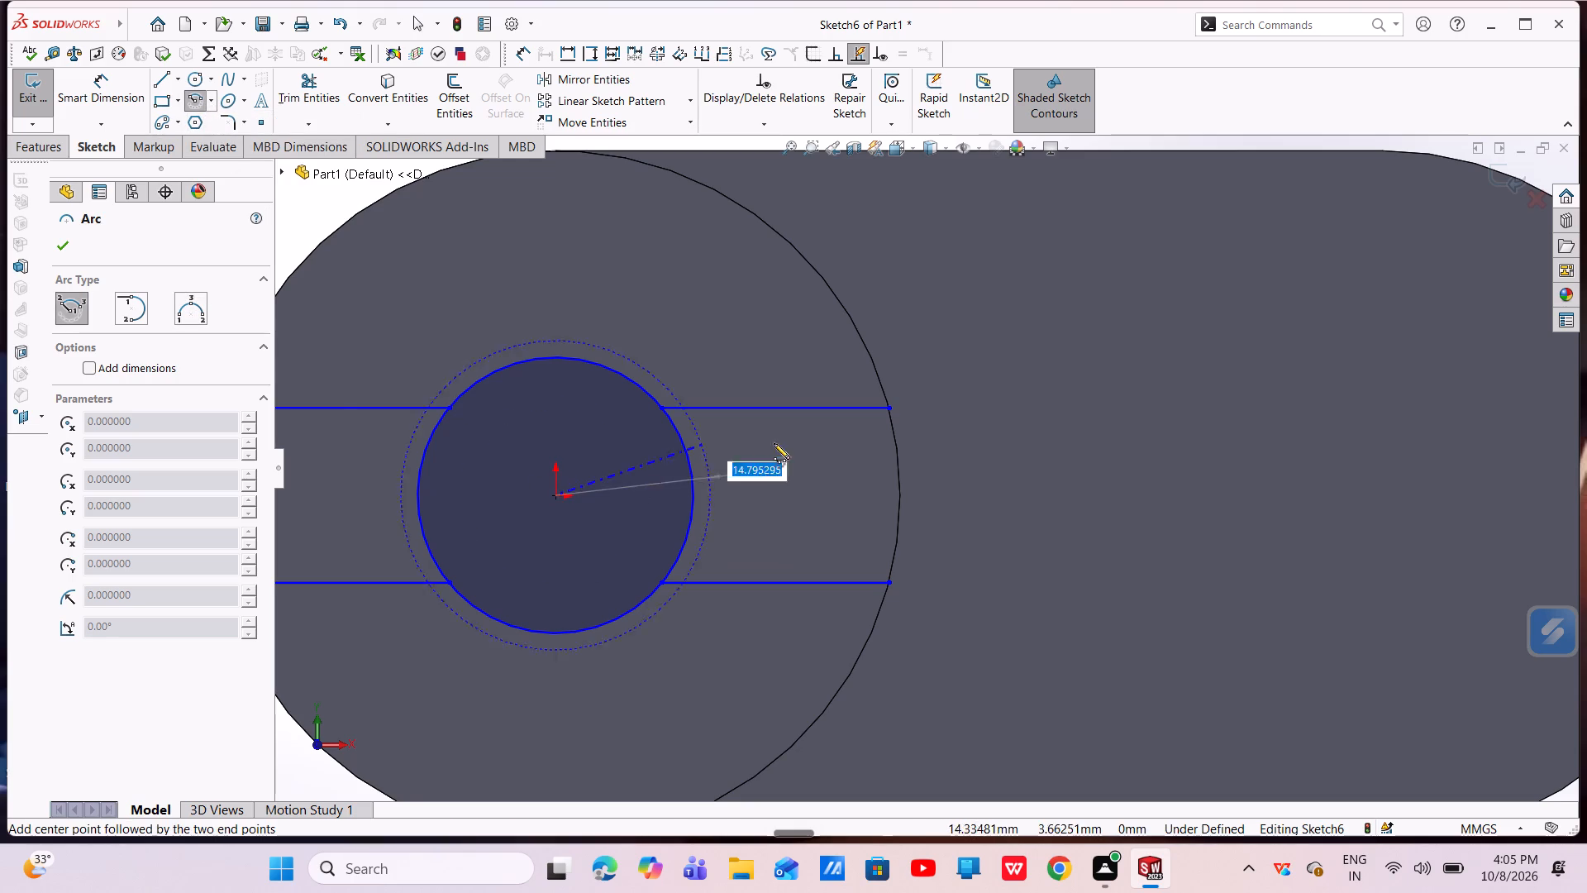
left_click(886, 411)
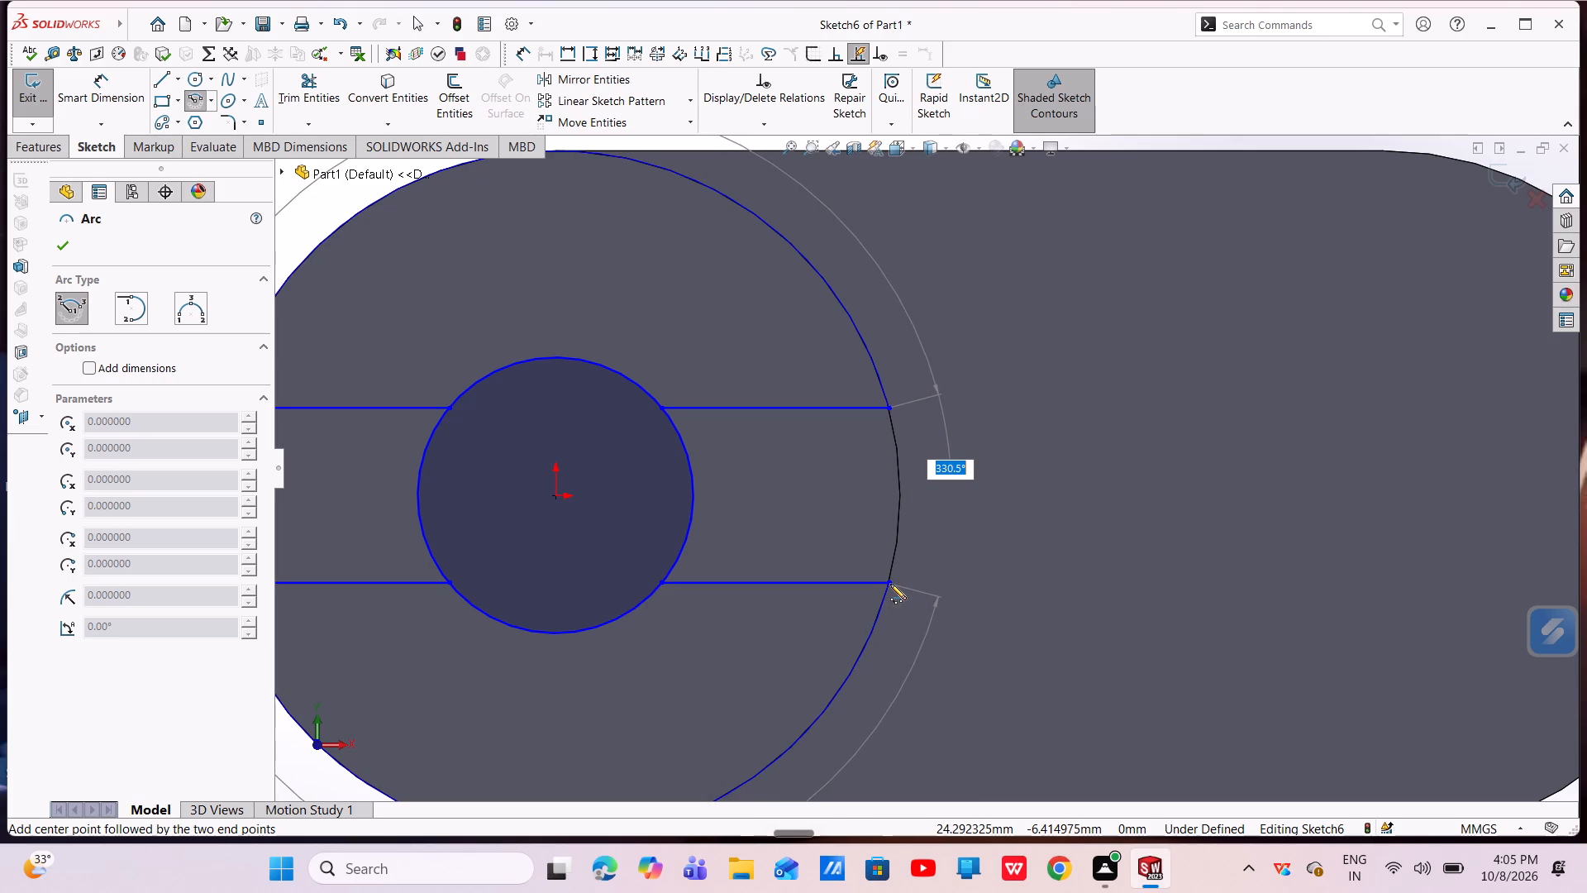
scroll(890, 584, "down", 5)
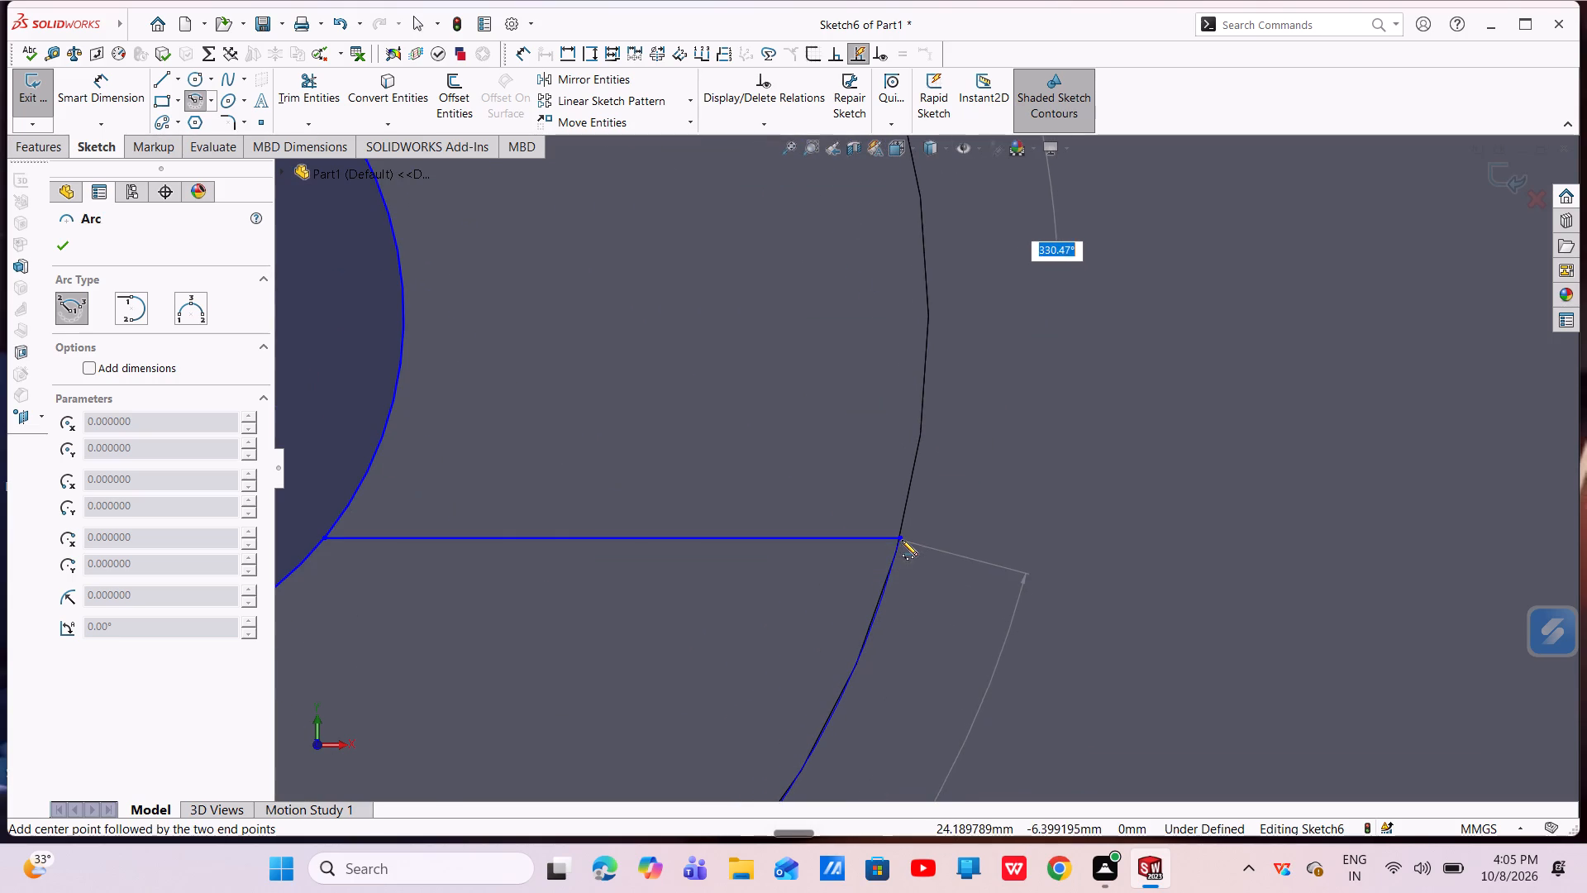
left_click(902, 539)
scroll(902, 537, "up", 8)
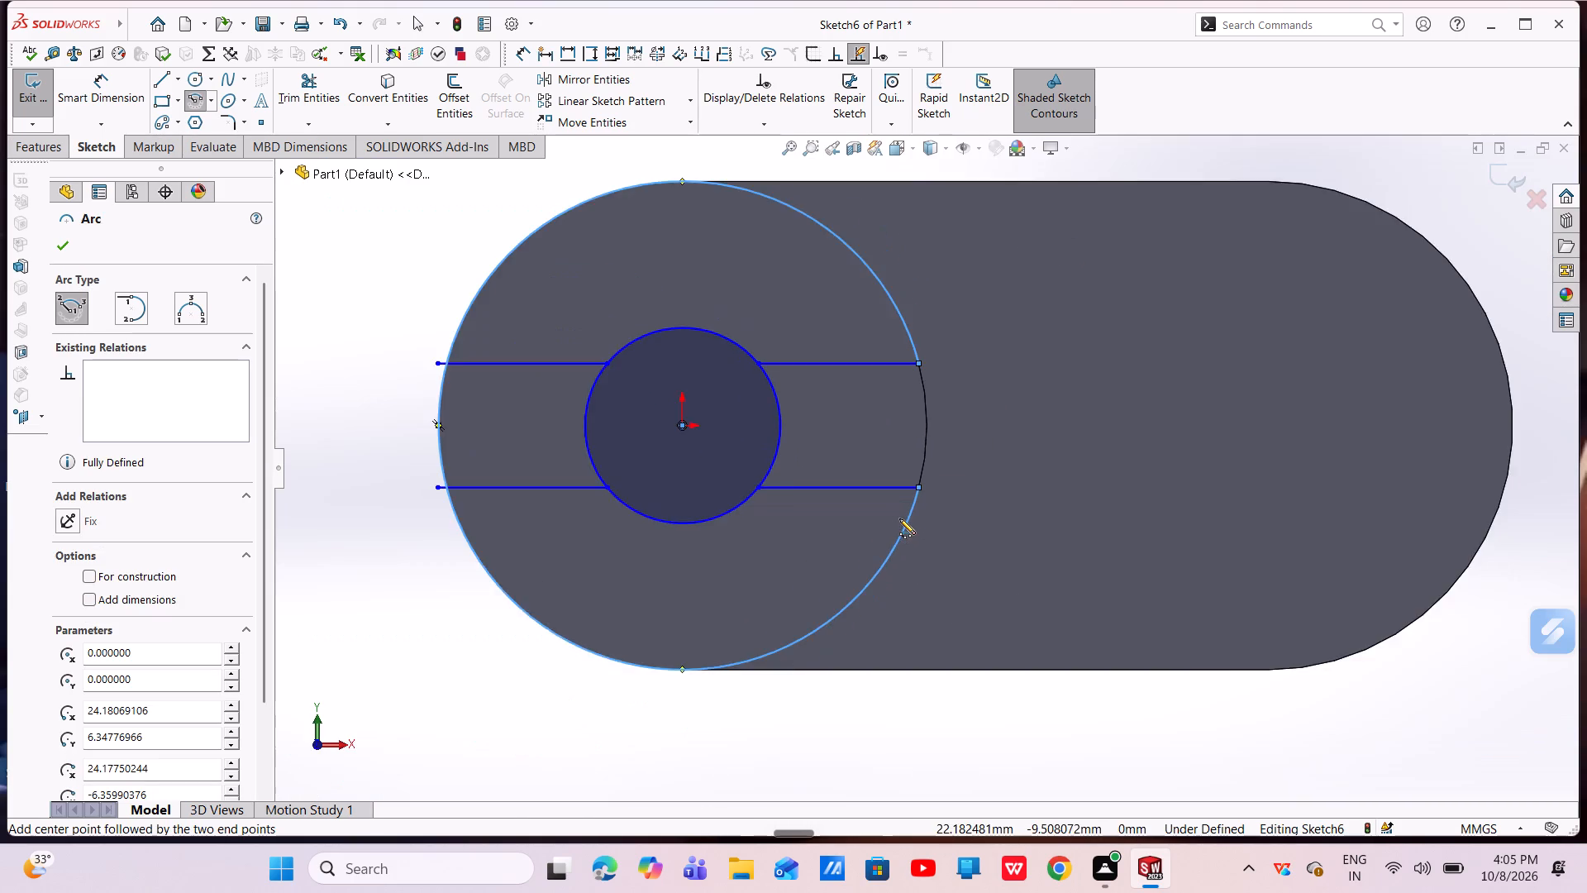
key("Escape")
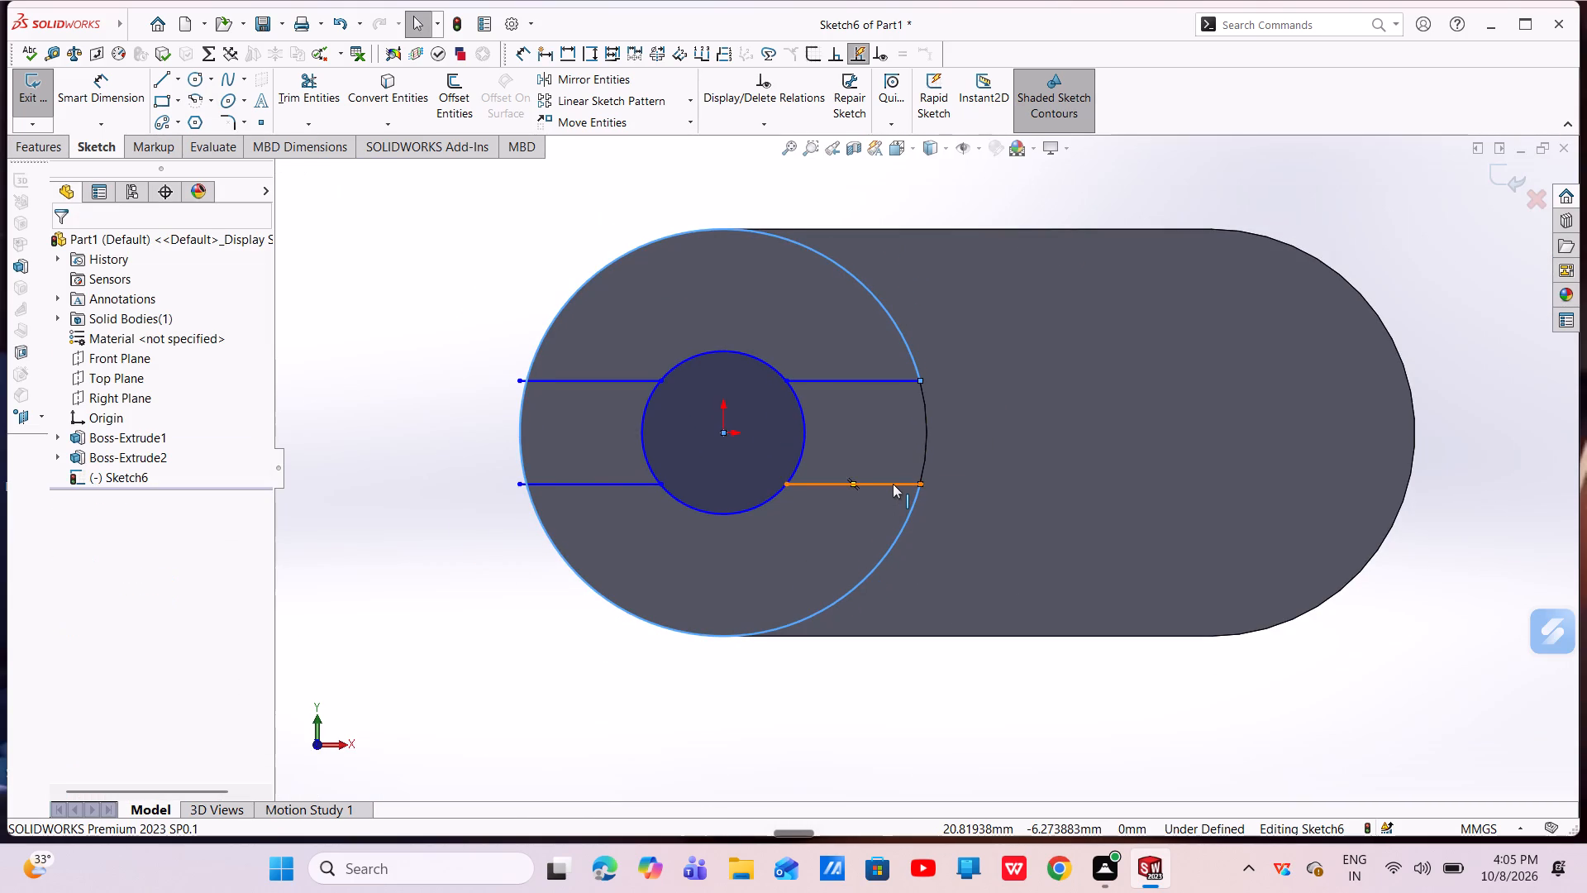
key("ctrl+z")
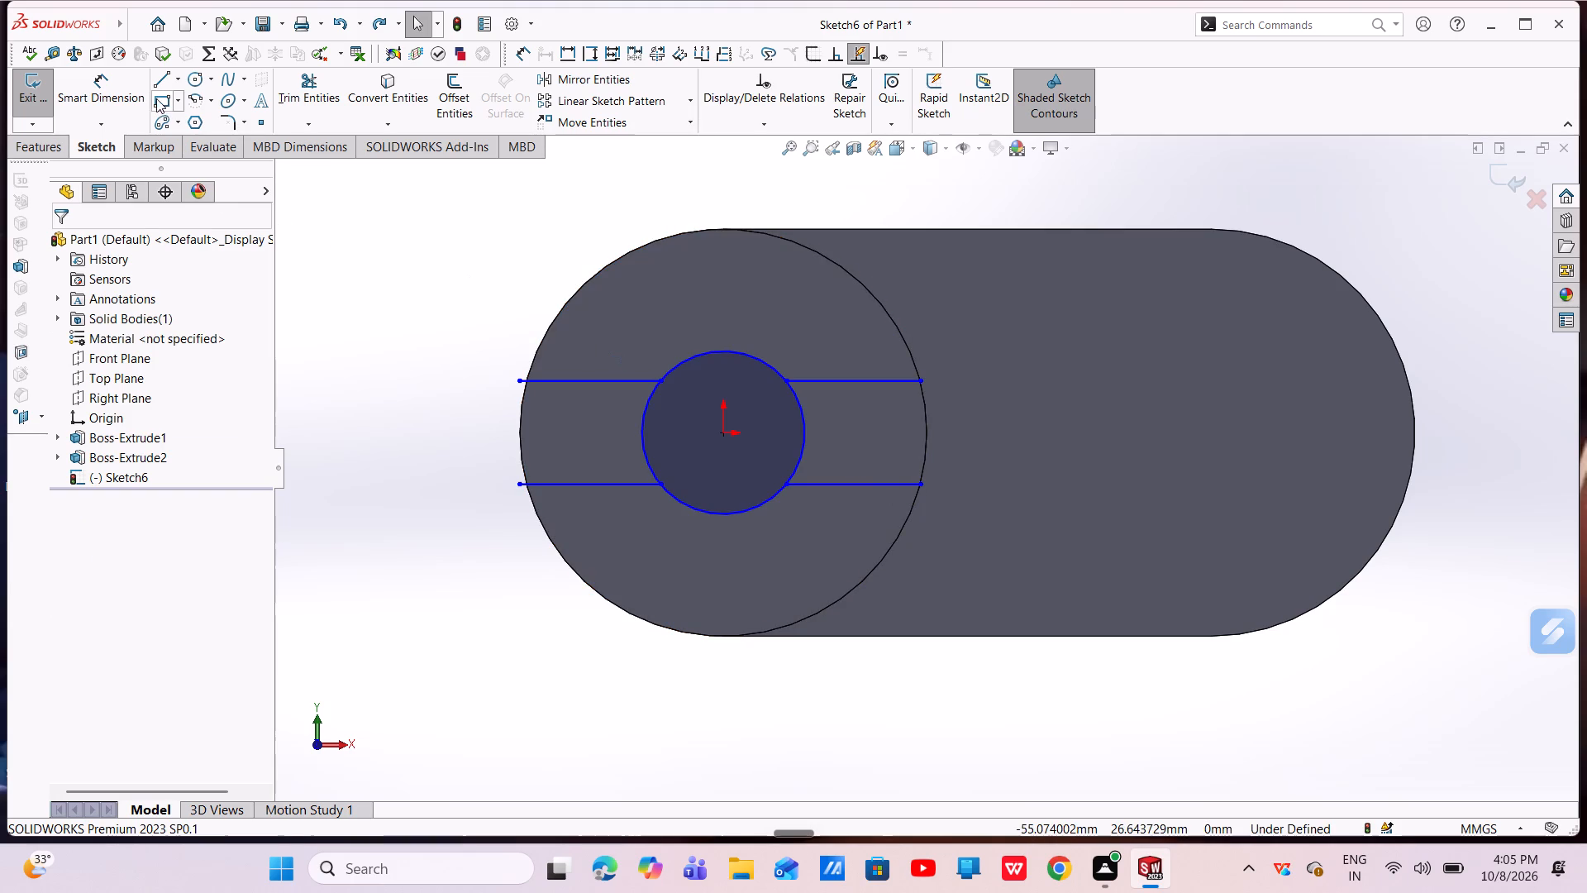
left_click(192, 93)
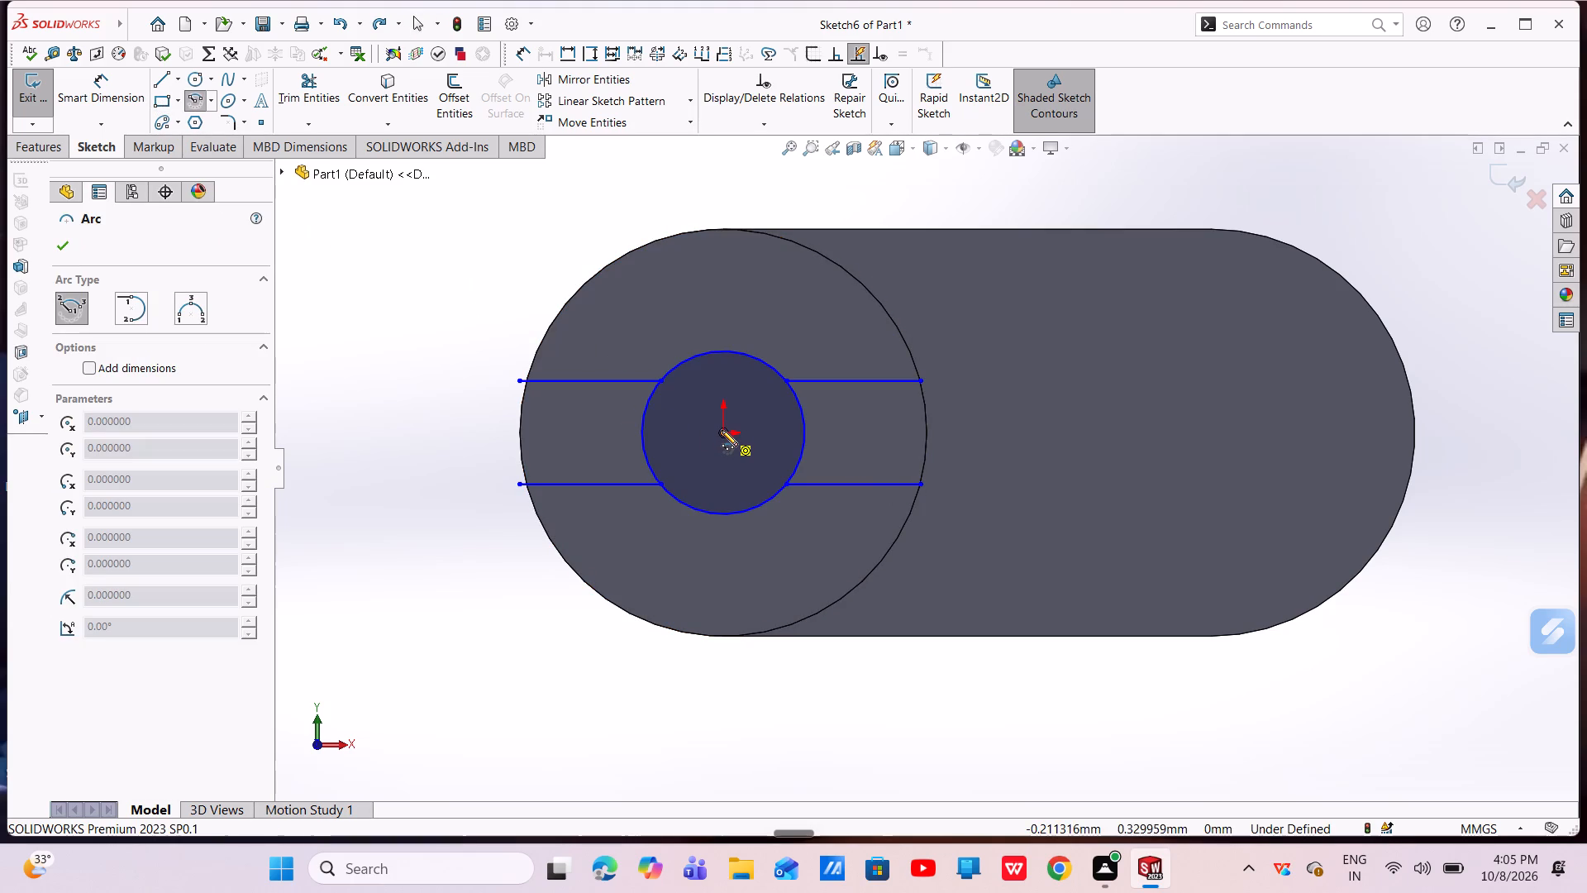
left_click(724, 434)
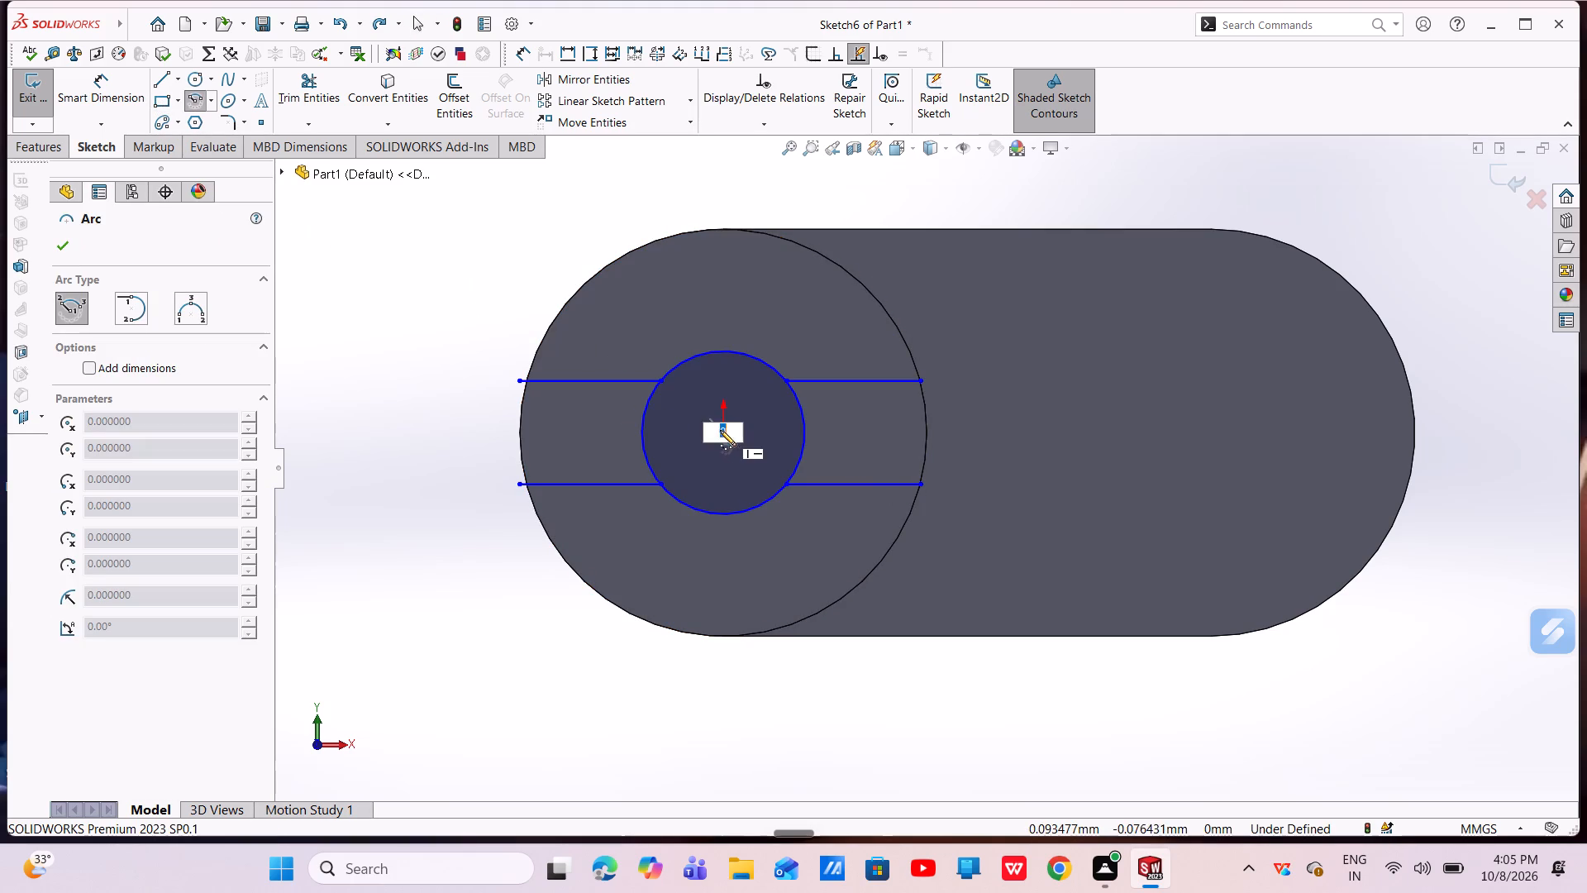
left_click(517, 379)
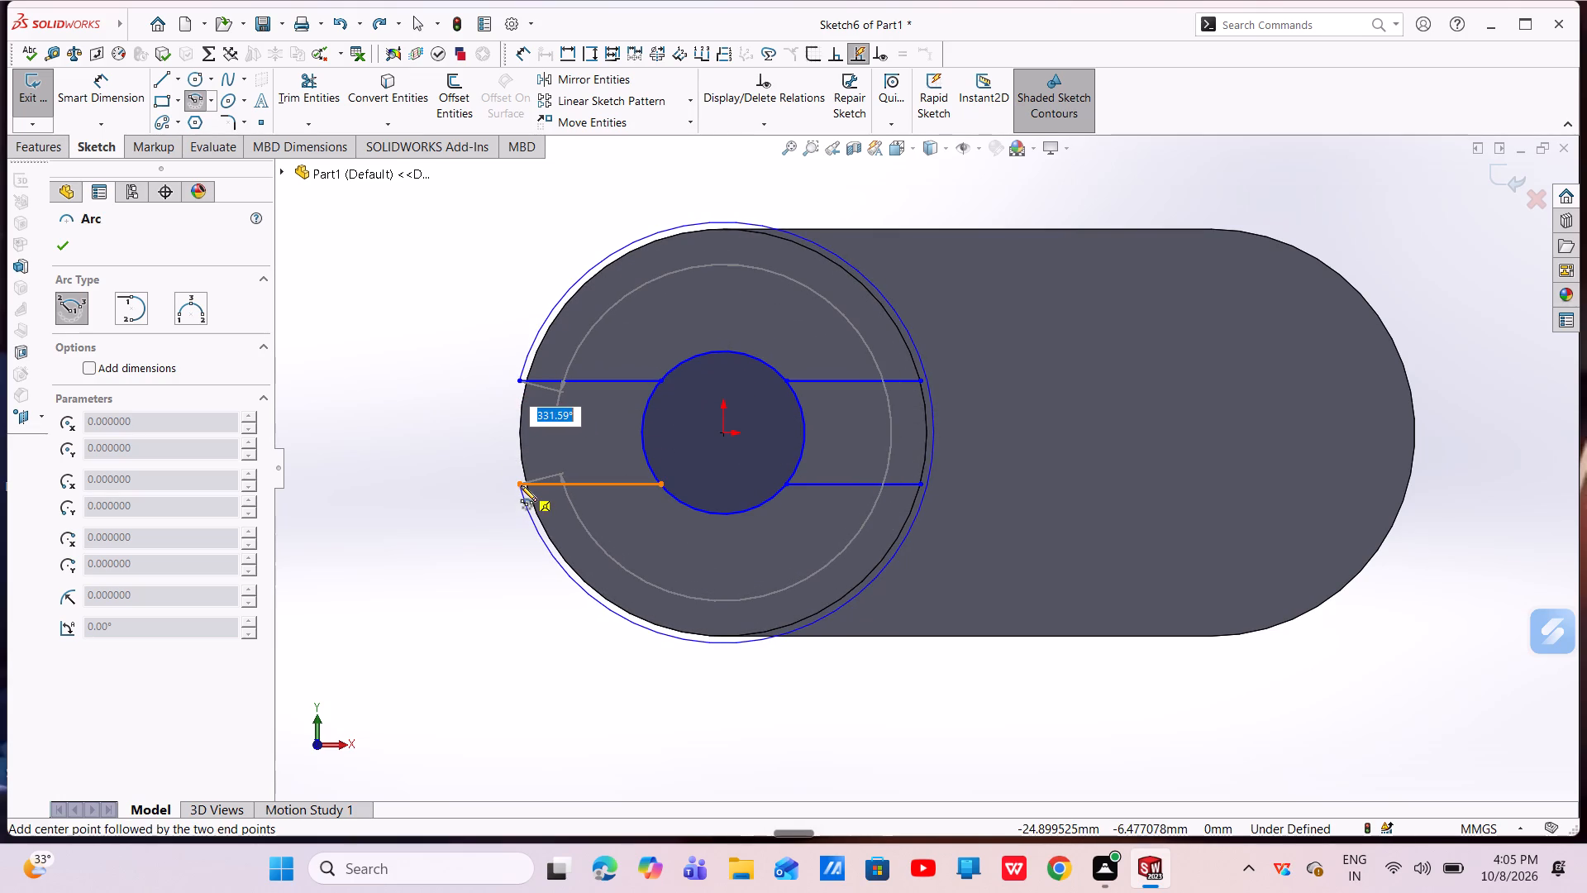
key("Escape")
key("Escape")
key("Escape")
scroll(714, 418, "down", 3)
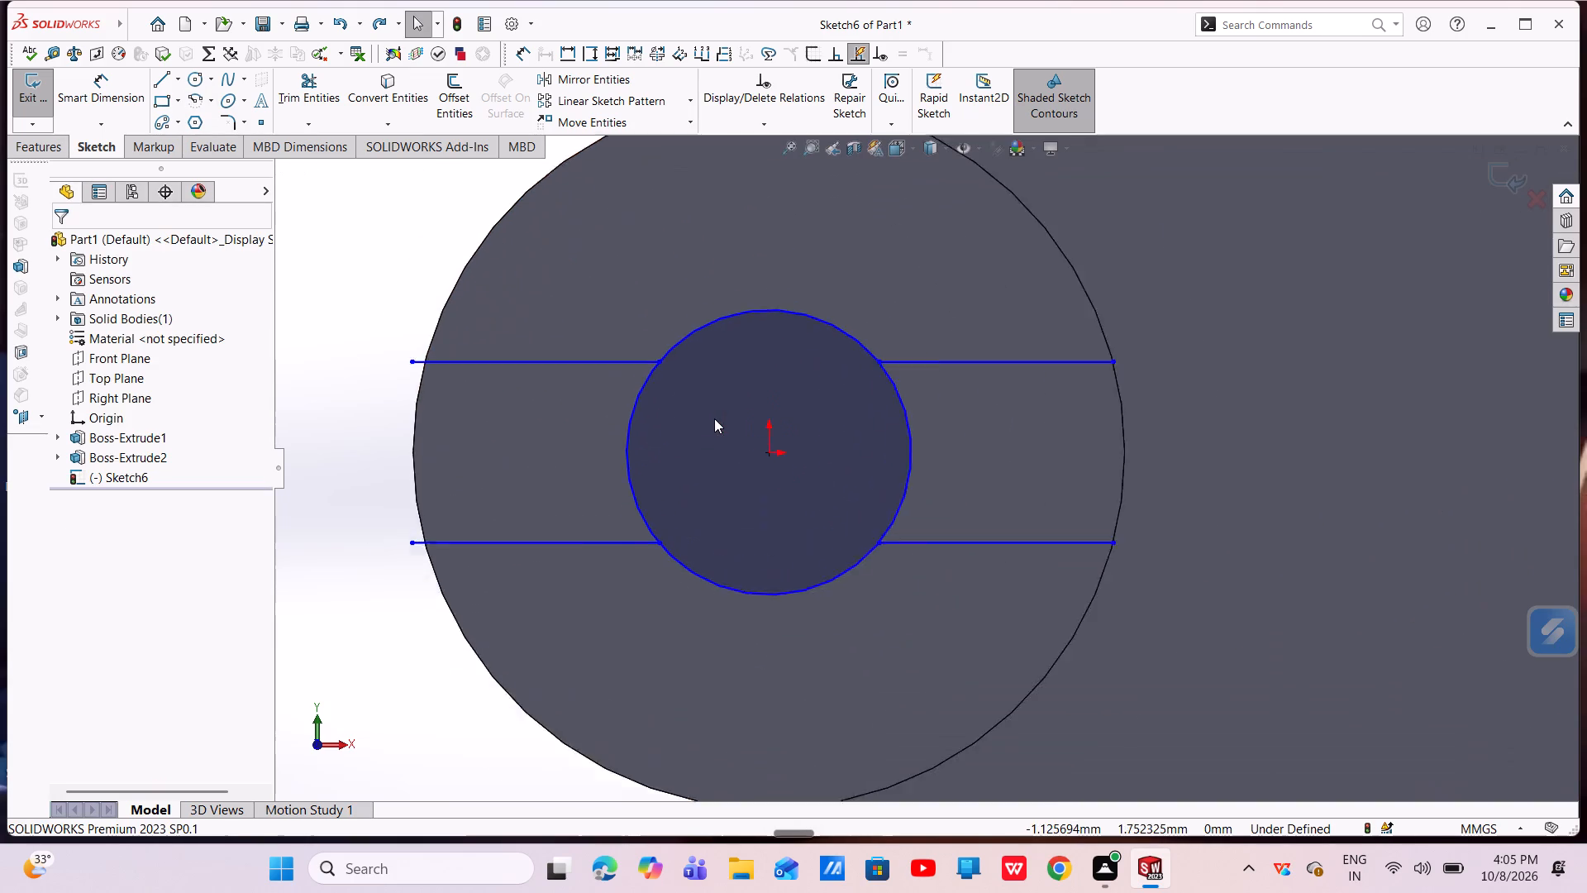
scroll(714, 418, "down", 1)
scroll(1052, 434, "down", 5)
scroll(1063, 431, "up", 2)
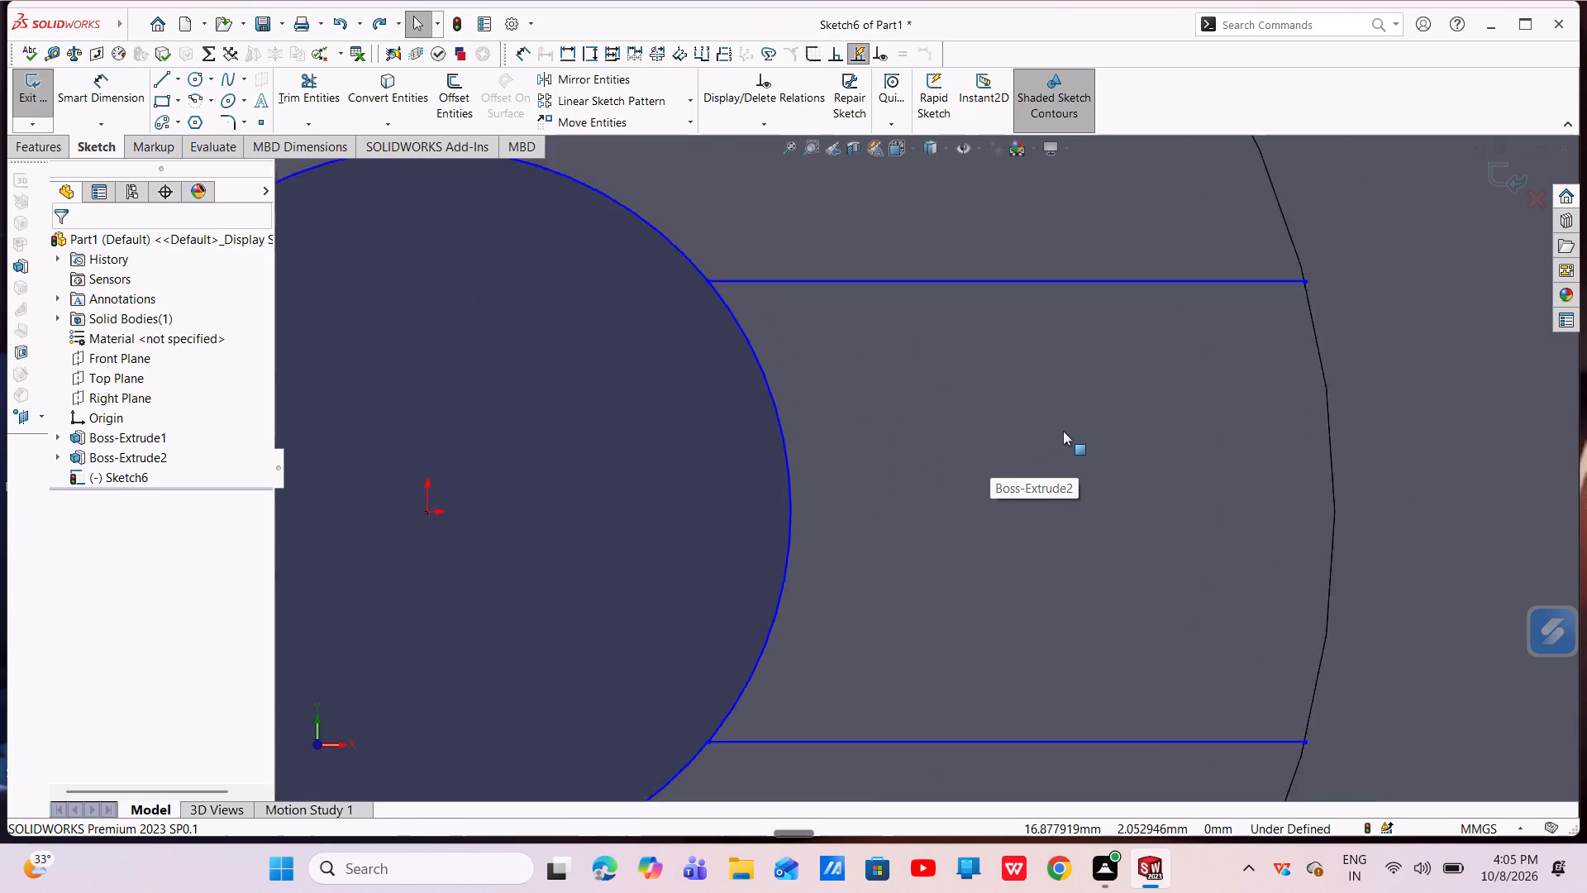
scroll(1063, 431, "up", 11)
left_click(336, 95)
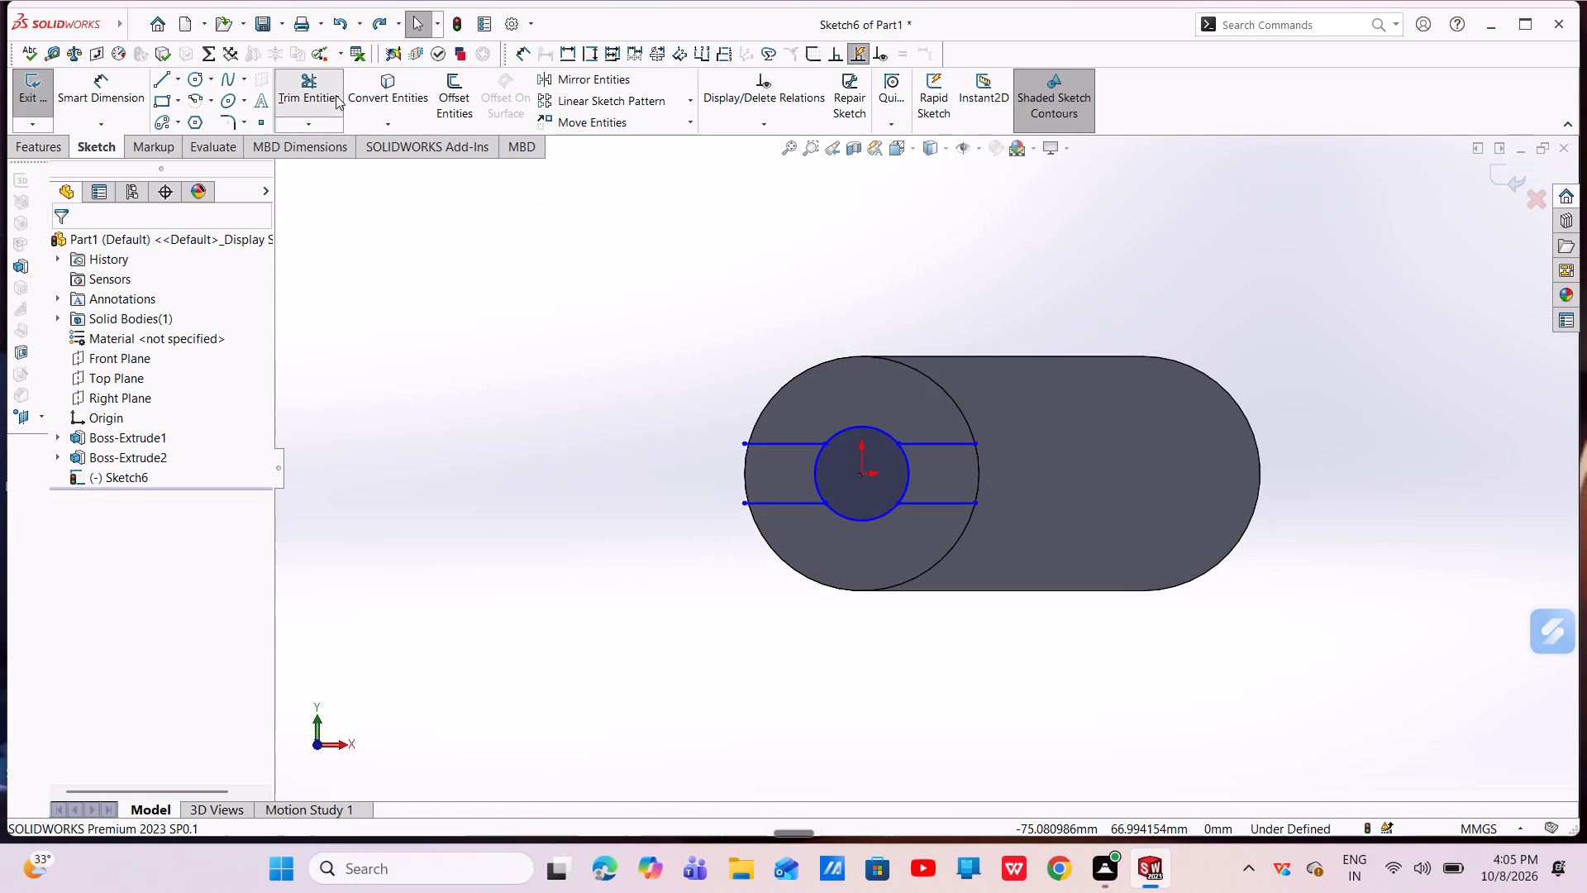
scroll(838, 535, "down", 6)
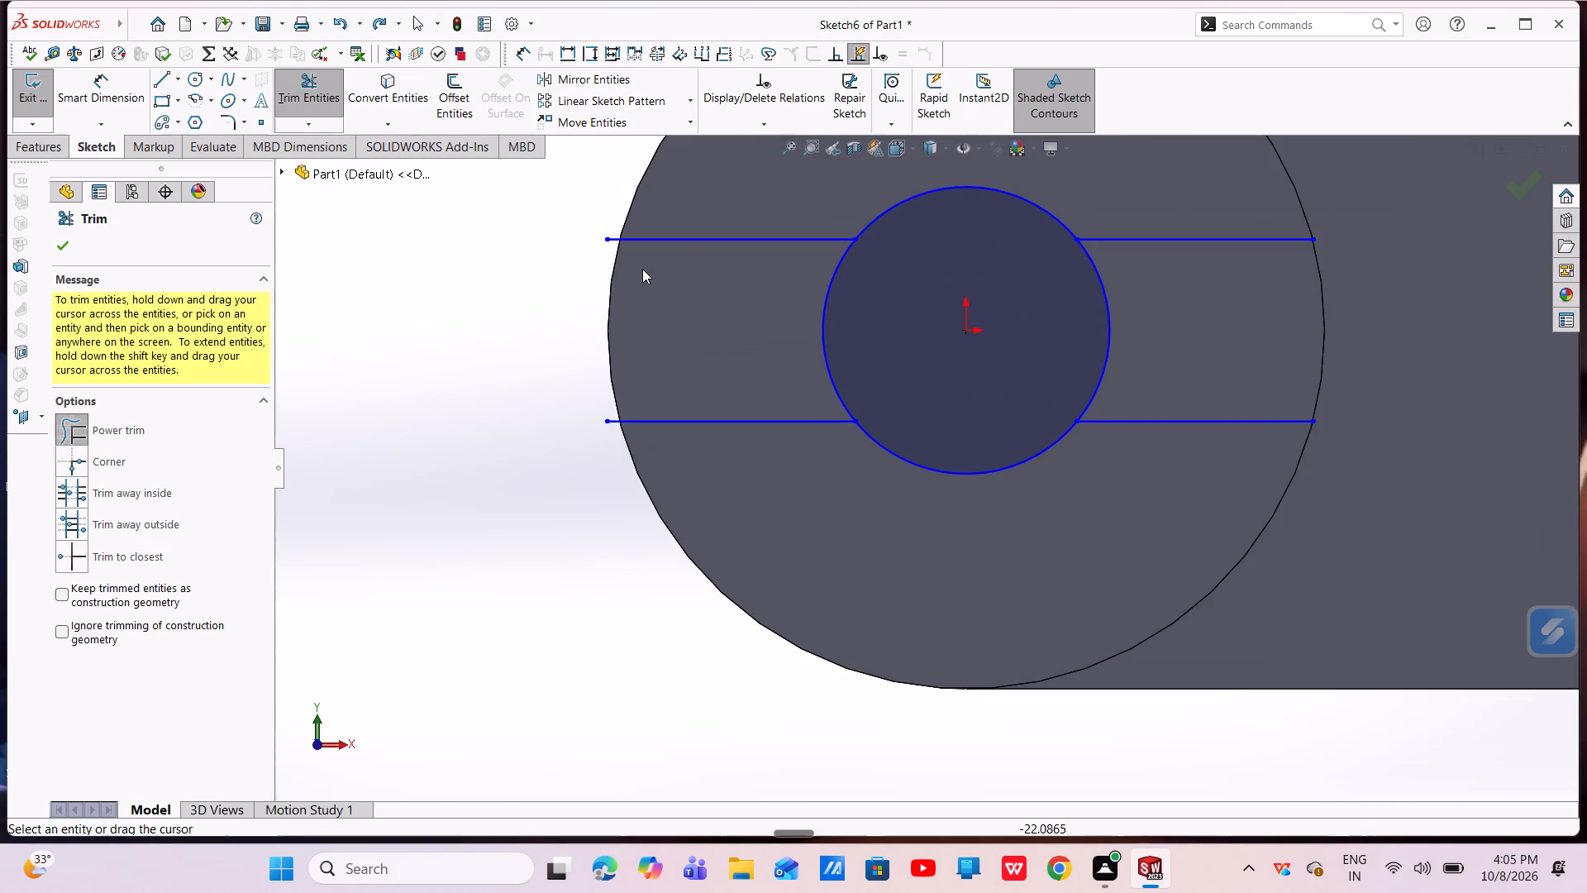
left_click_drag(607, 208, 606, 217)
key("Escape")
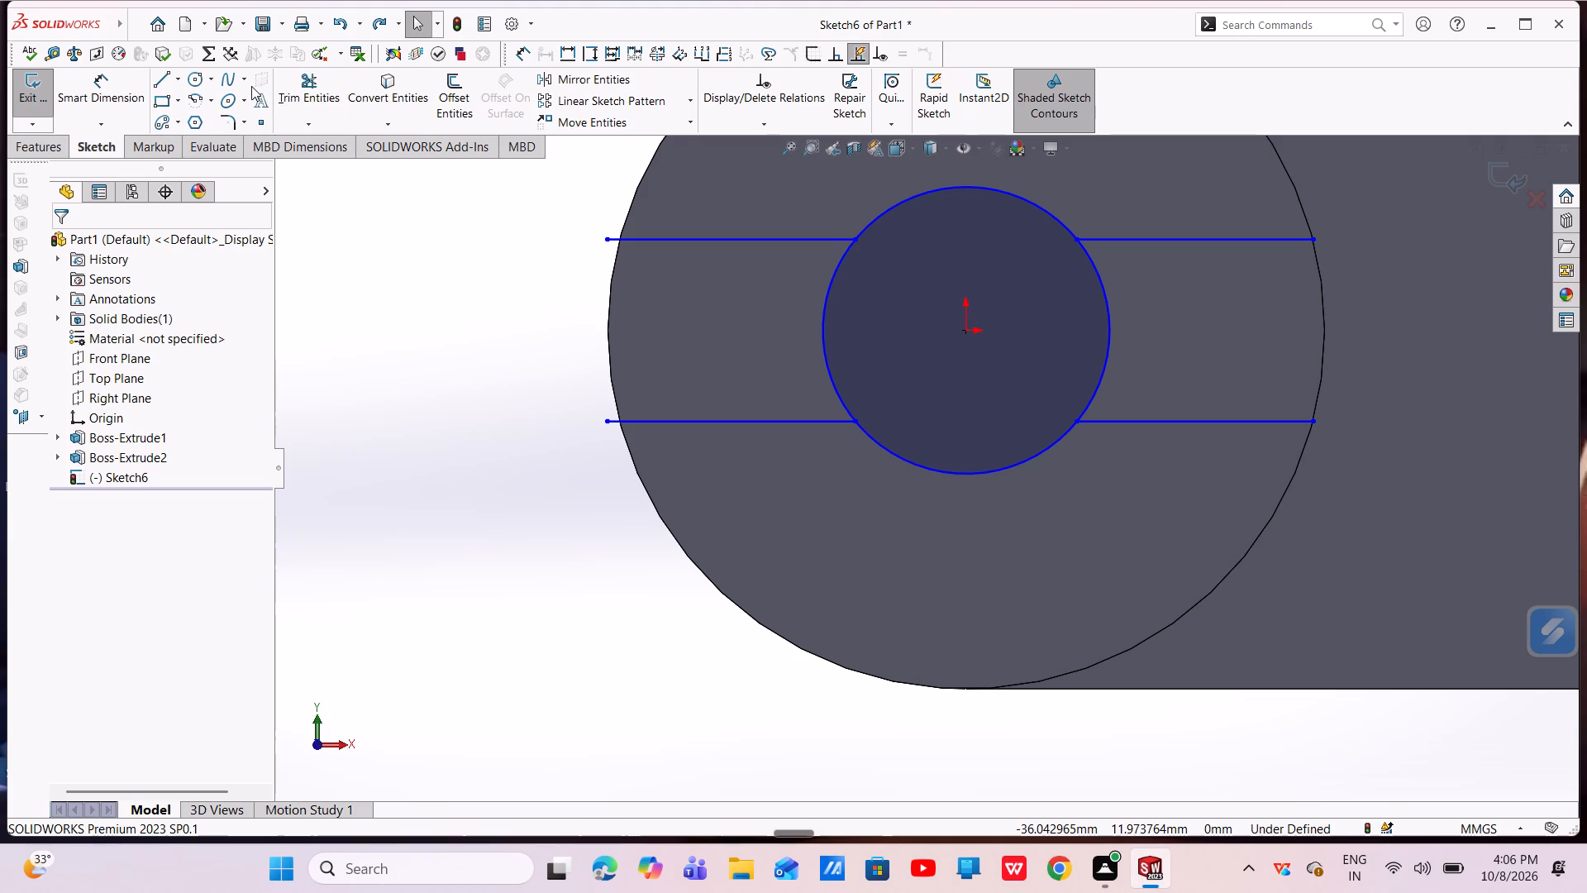
Convert the hub's circular outer edge into a sketch entity.
left_click(409, 89)
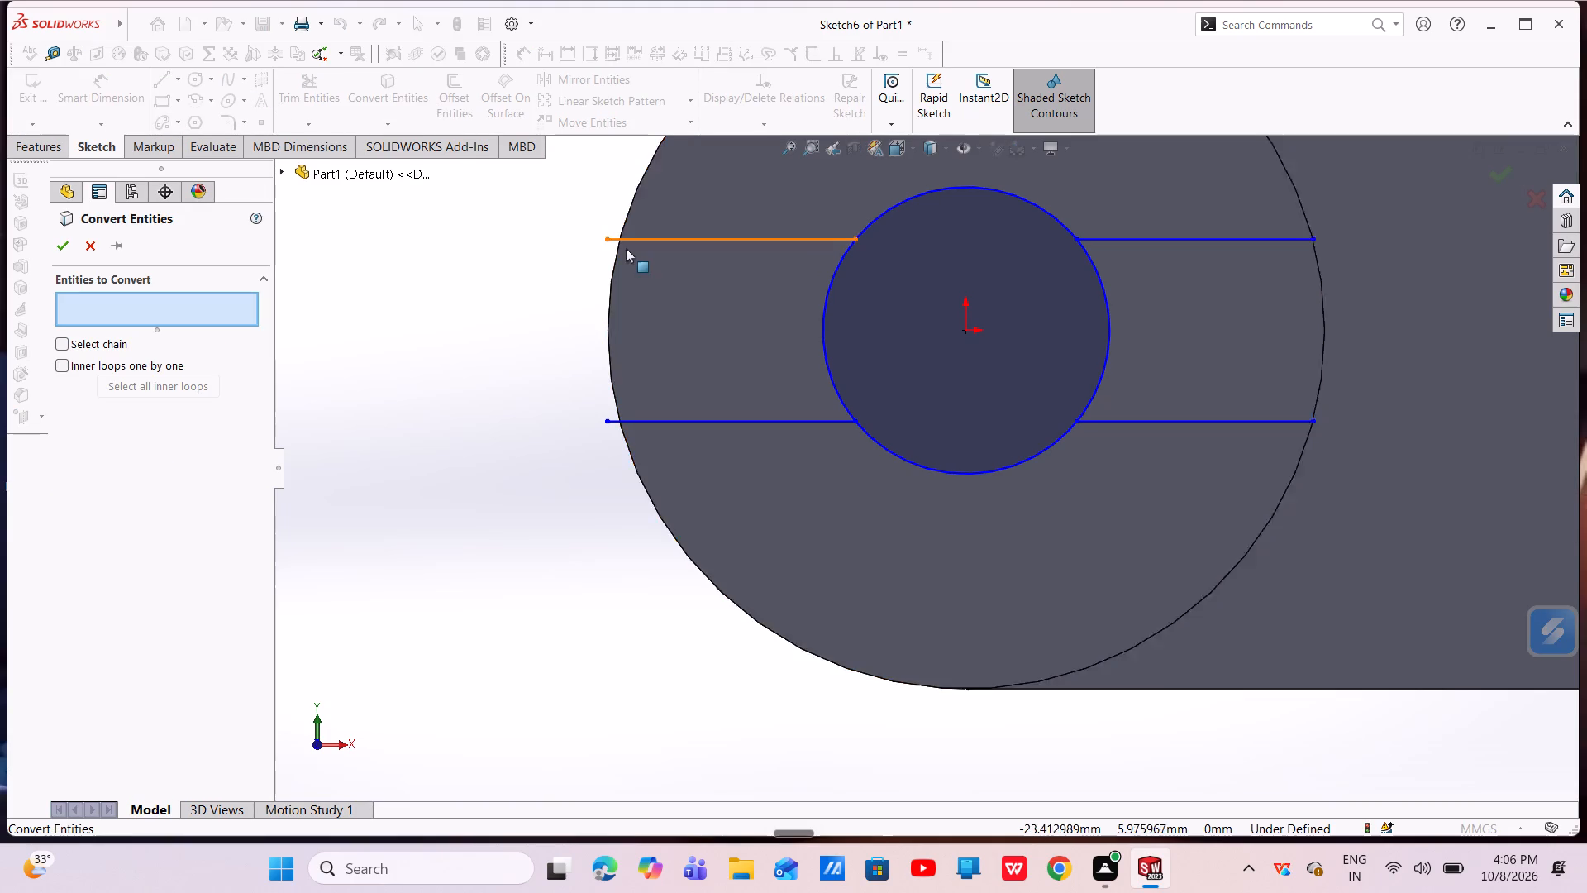
left_click(613, 275)
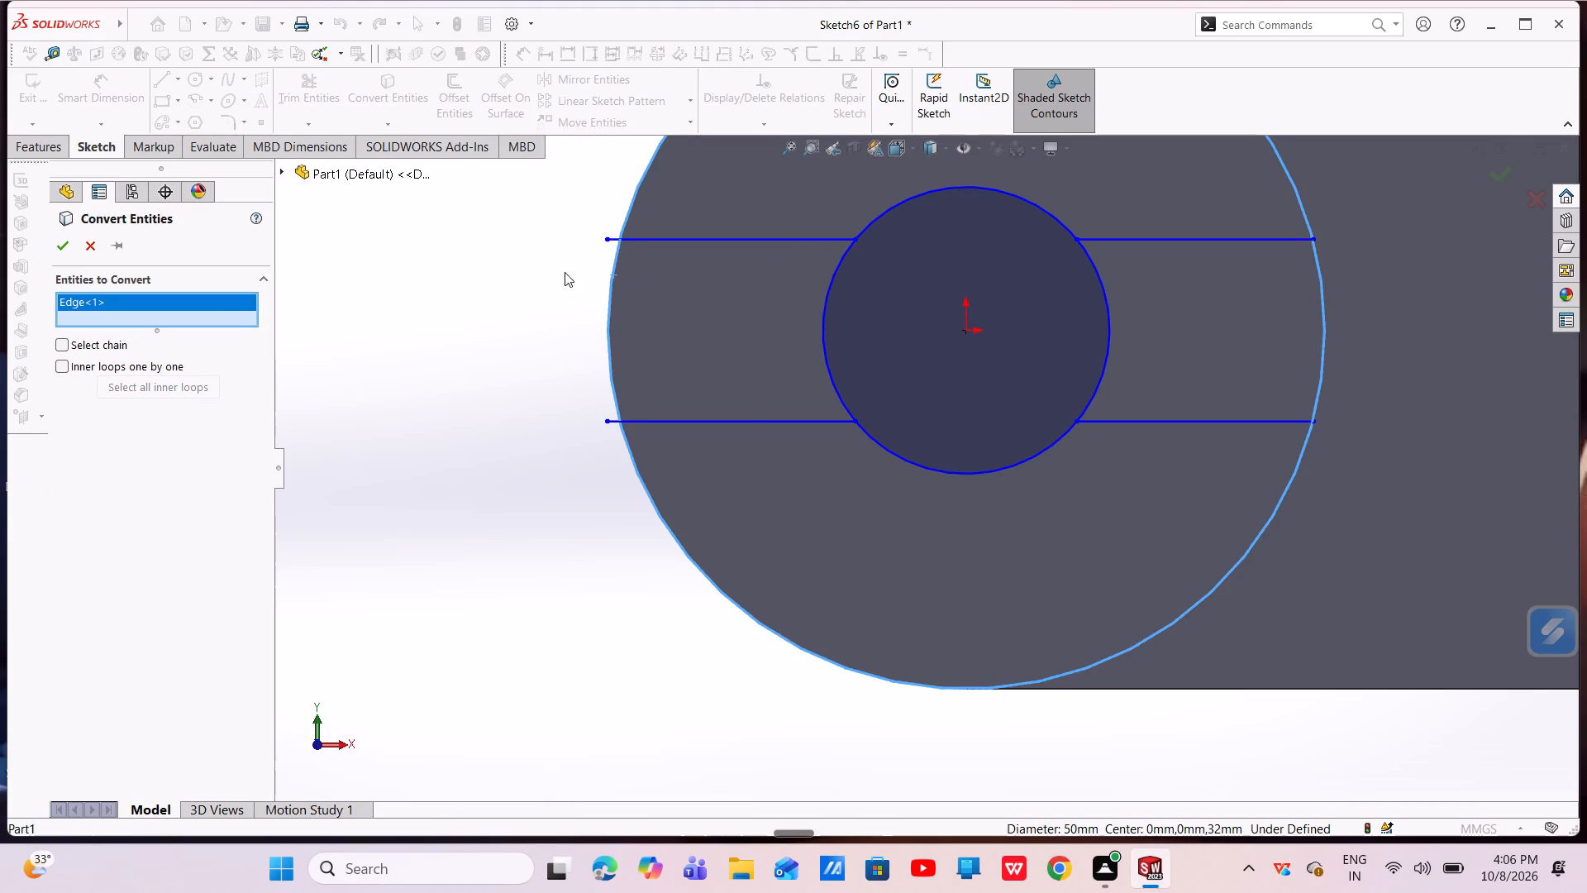
left_click(60, 252)
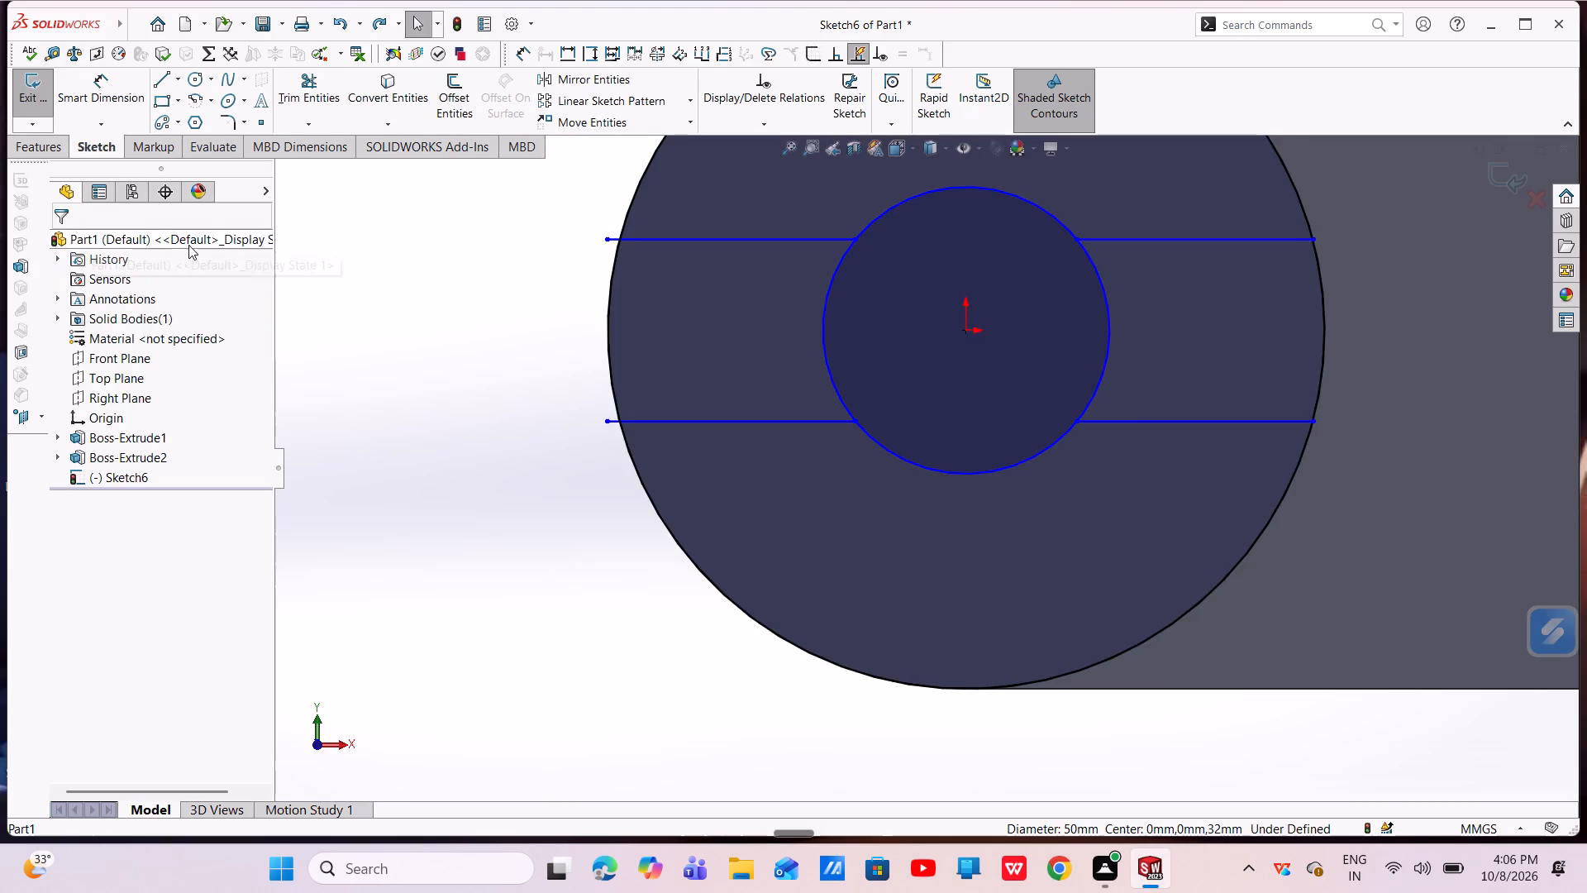
Power-trim the ends of the two left-hand slot lines that overhang the hub's outer circle.
scroll(744, 356, "up", 3)
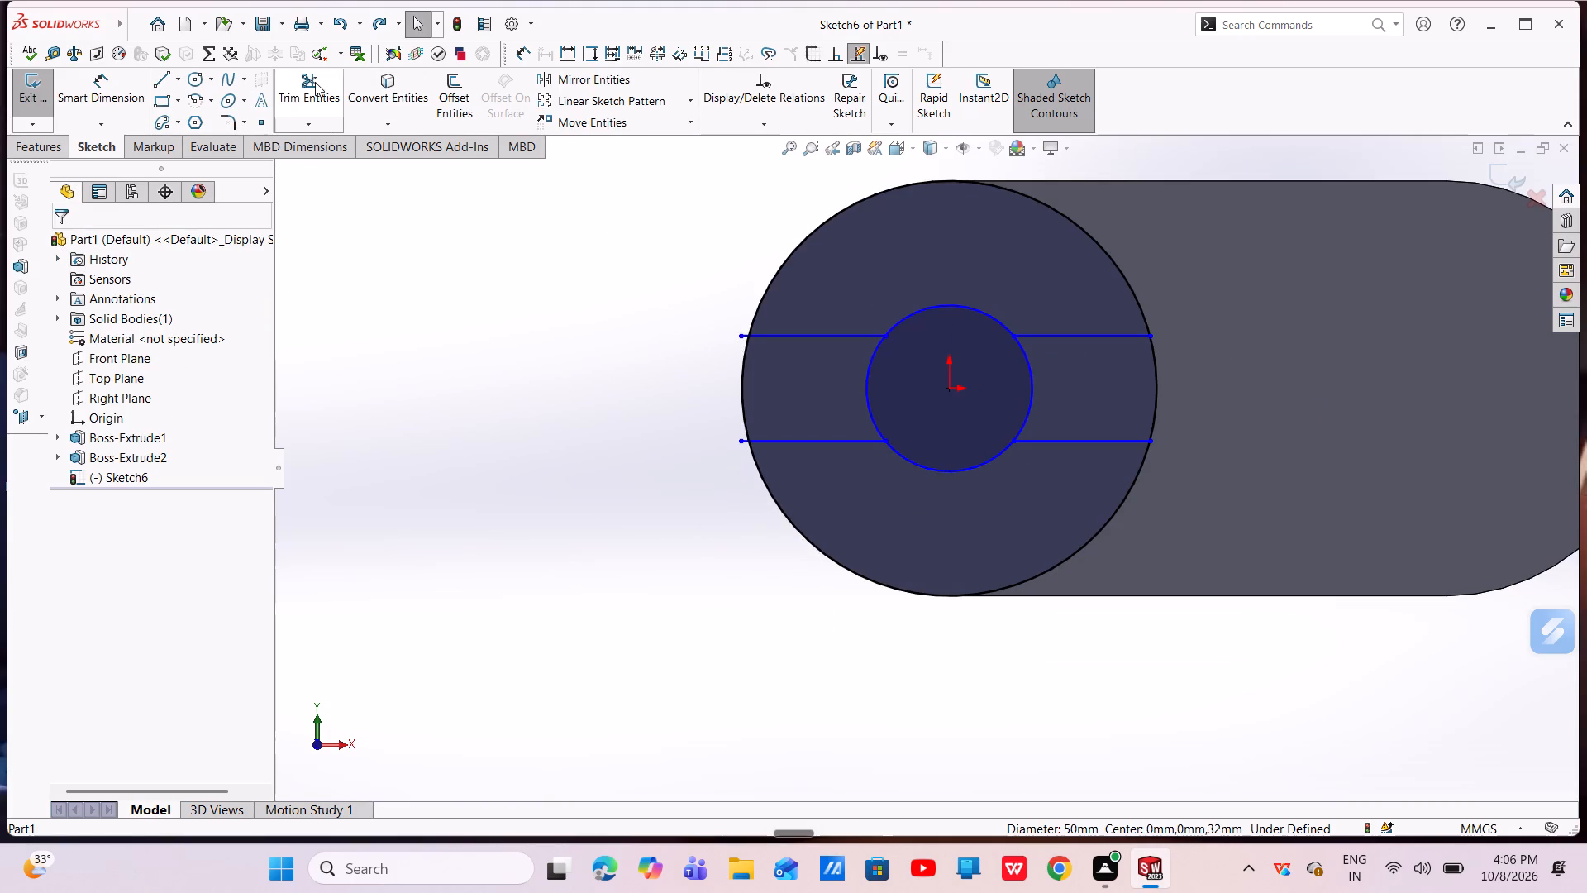
left_click(307, 84)
scroll(794, 367, "down", 9)
left_click_drag(671, 277, 663, 313)
left_click(663, 313)
left_click_drag(674, 254, 674, 258)
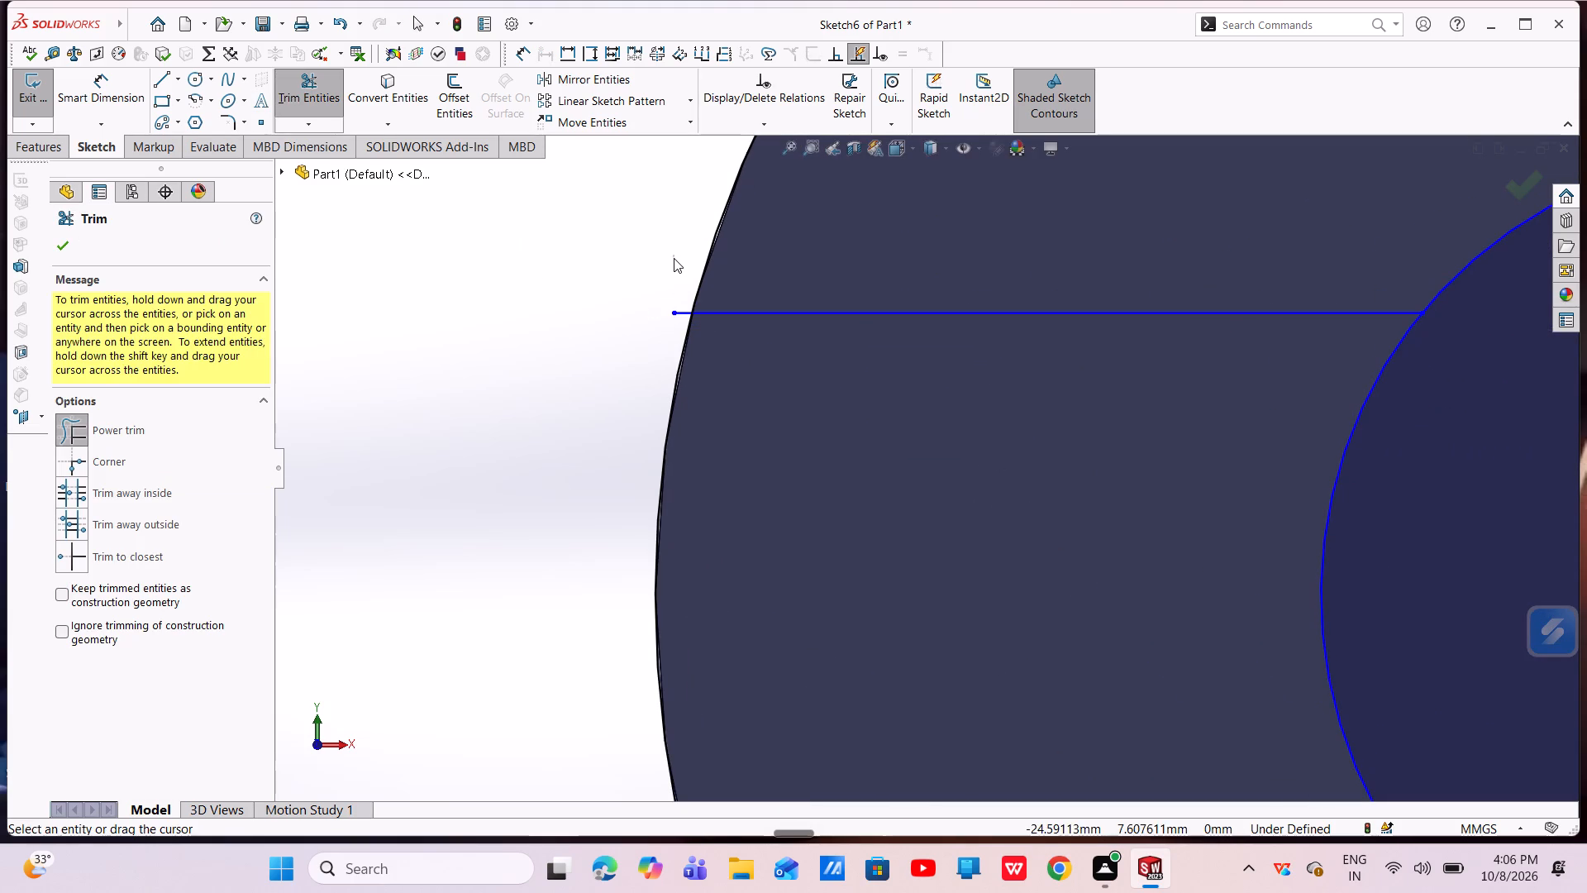
left_click_drag(674, 258, 668, 286)
scroll(746, 291, "down", 4)
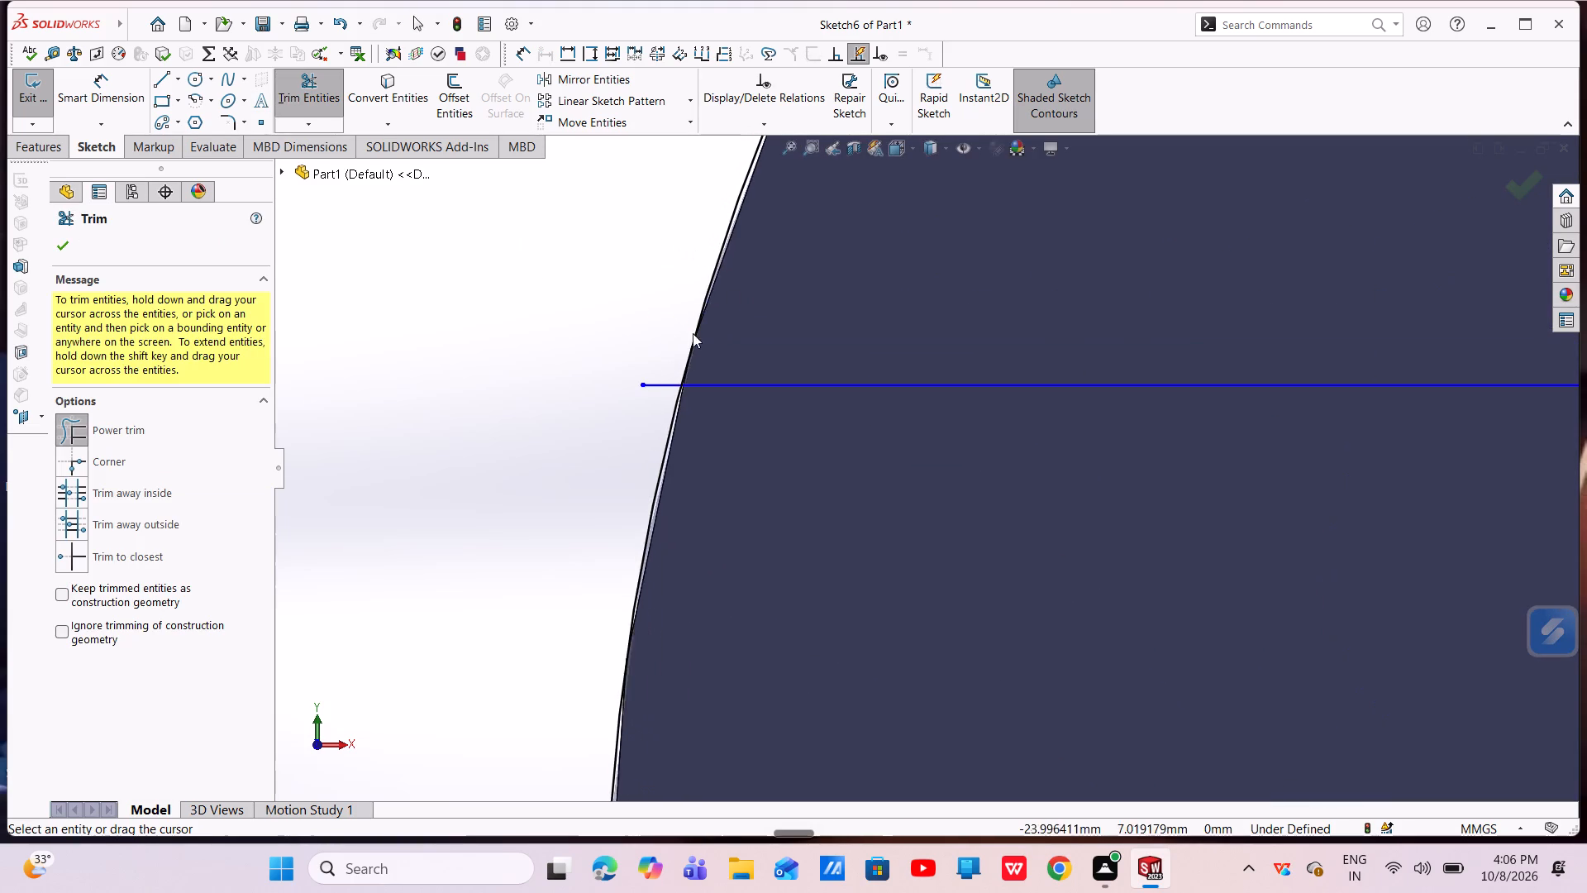
left_click_drag(672, 350, 660, 409)
scroll(648, 355, "up", 9)
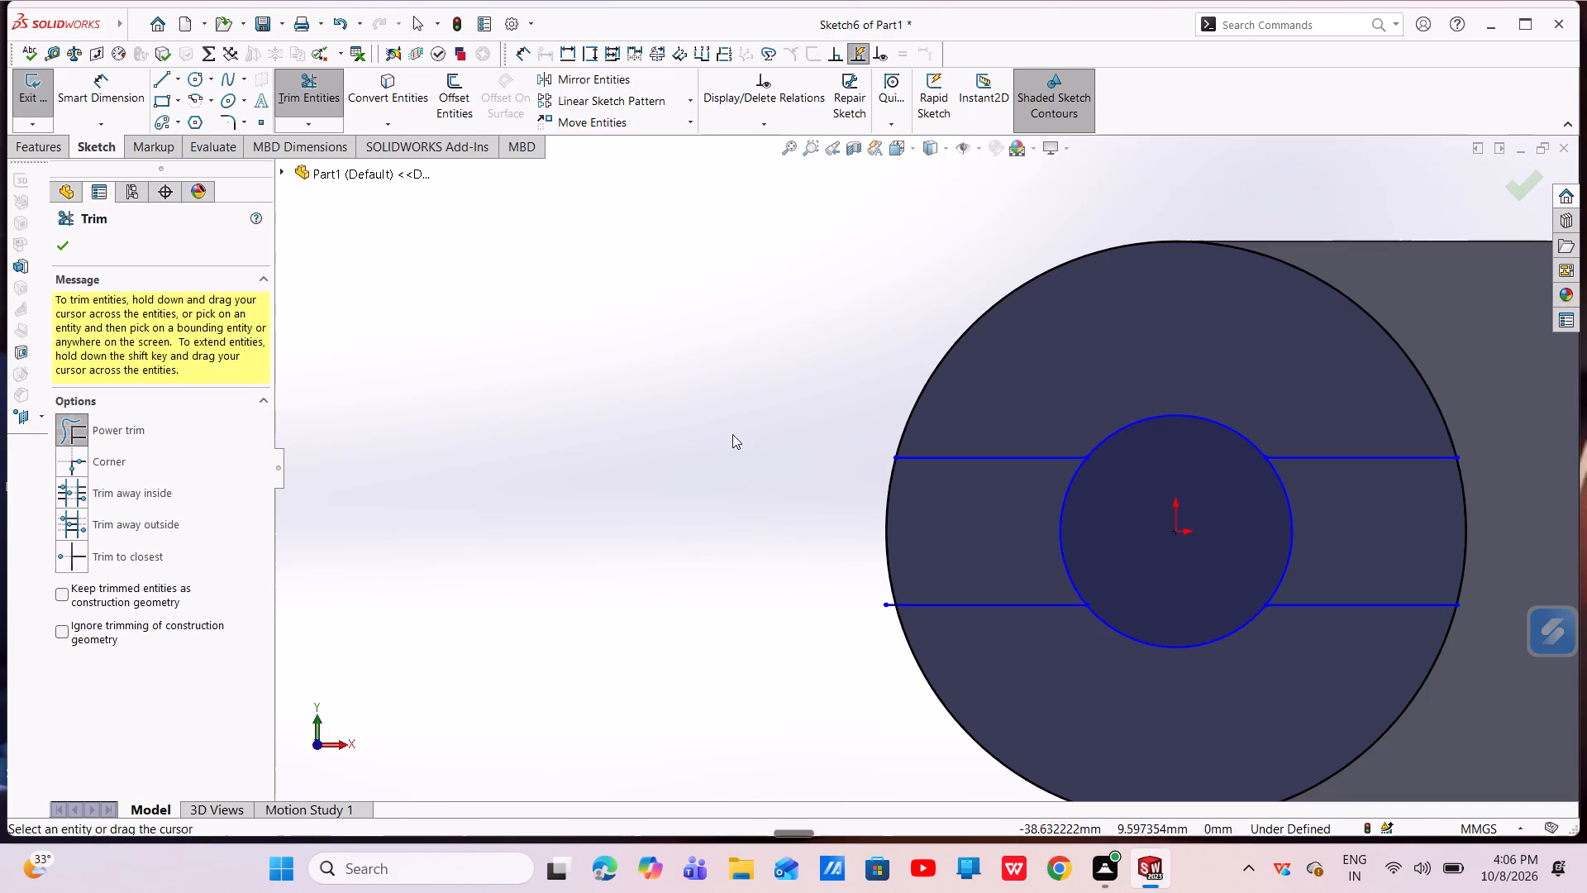
scroll(898, 631, "up", 1)
scroll(923, 633, "down", 6)
scroll(924, 530, "down", 5)
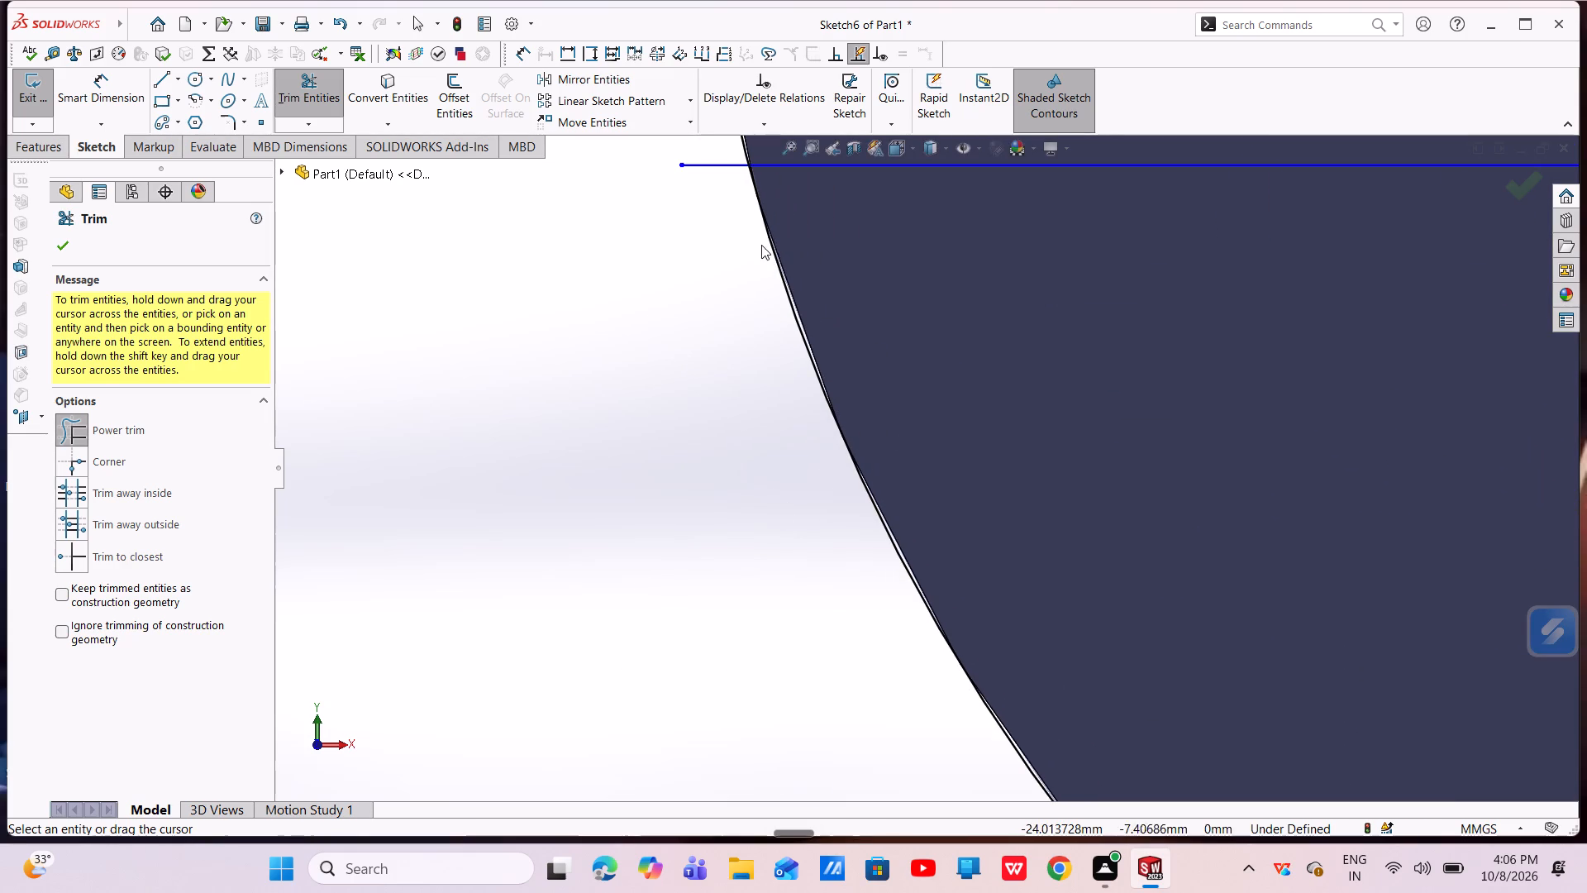
left_click_drag(693, 147, 709, 200)
scroll(709, 201, "up", 15)
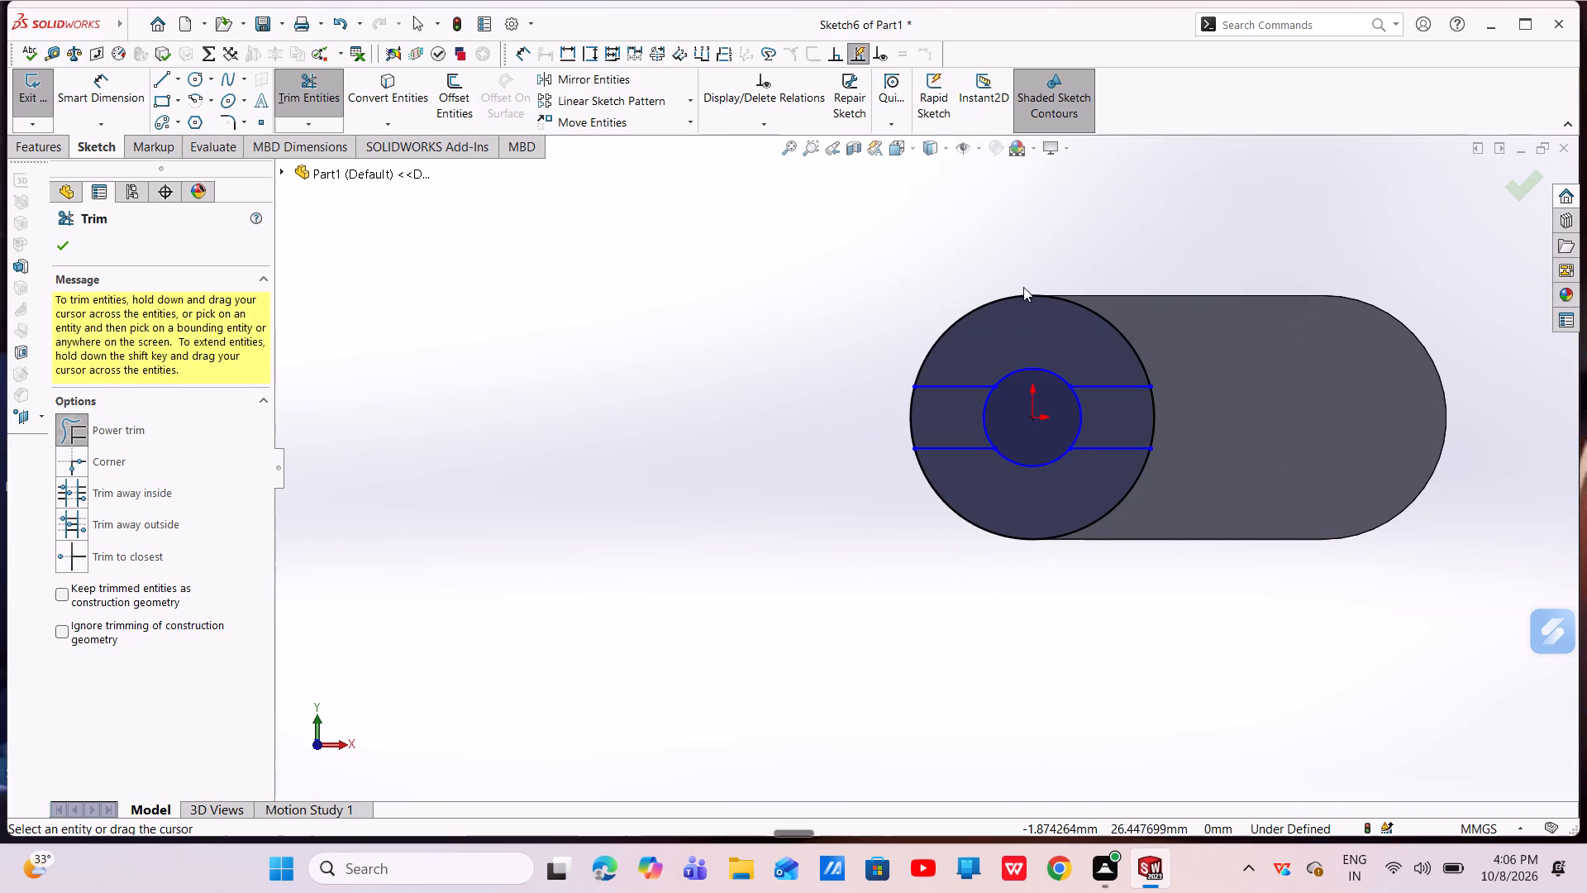
Power-trim the converted outer circle above and below the slot lines, keeping only the short arcs closing the slot ends.
left_click_drag(1023, 284, 1013, 316)
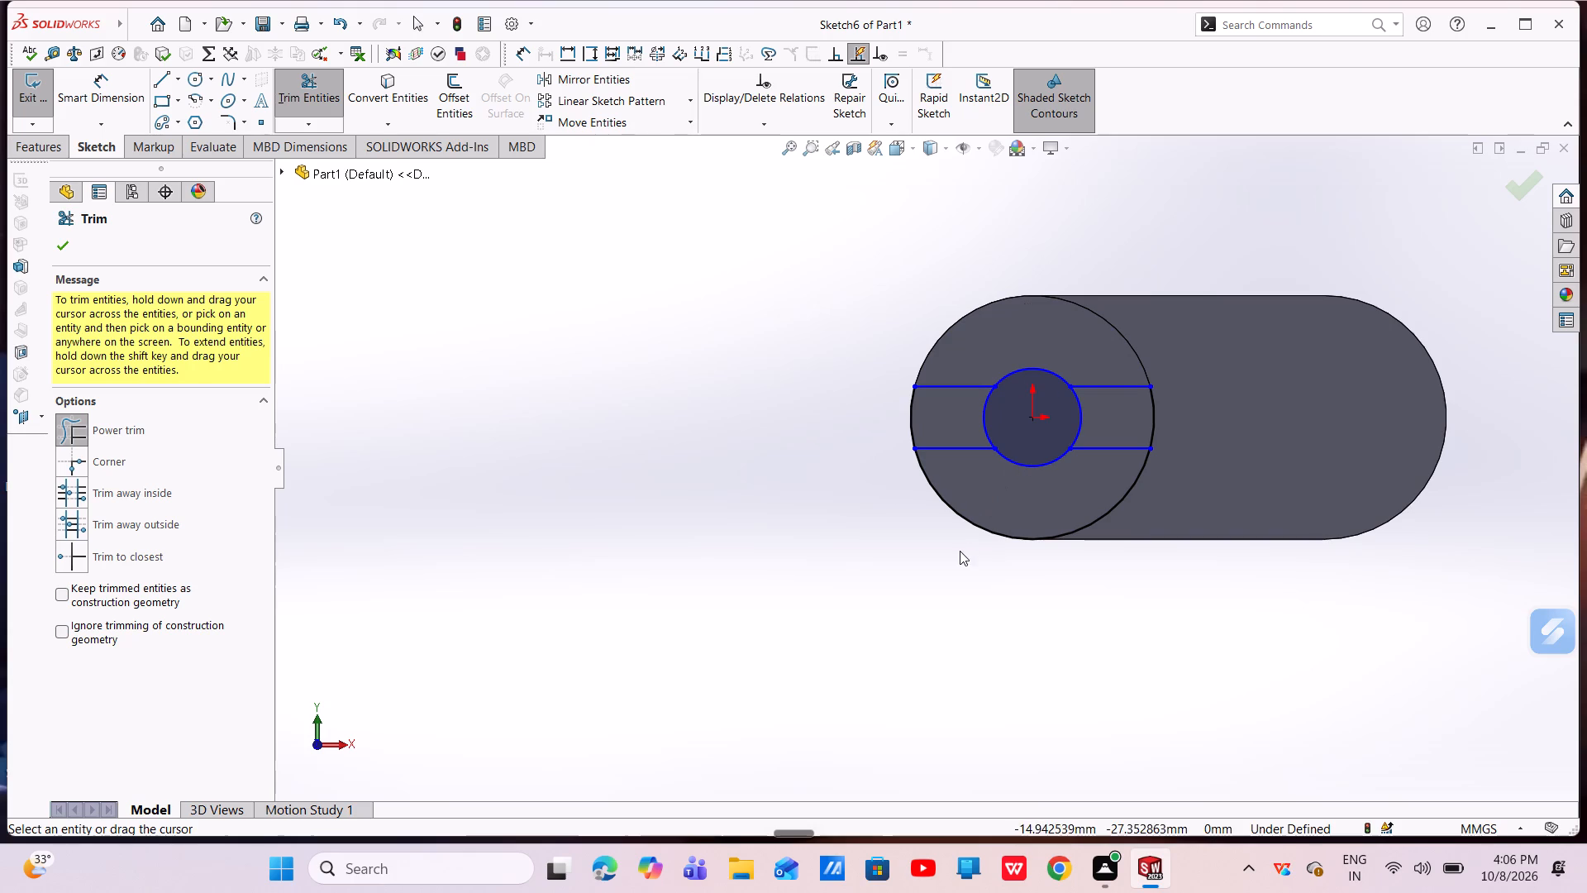
left_click_drag(960, 551, 987, 512)
left_click_drag(1159, 336, 1112, 346)
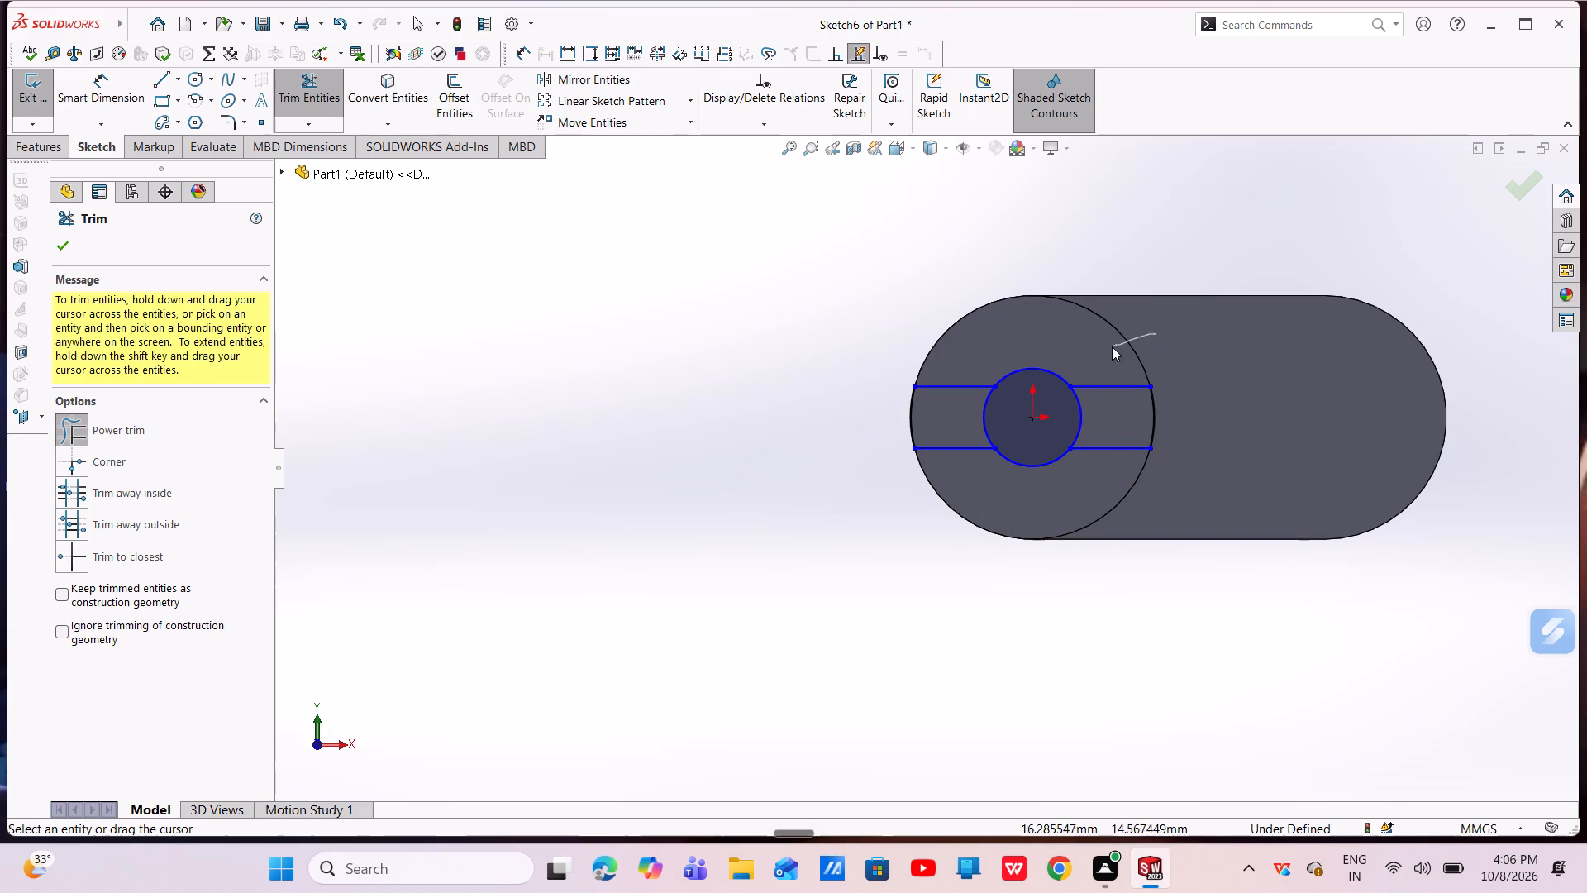
left_click_drag(1112, 346, 1108, 348)
left_click_drag(936, 341, 946, 343)
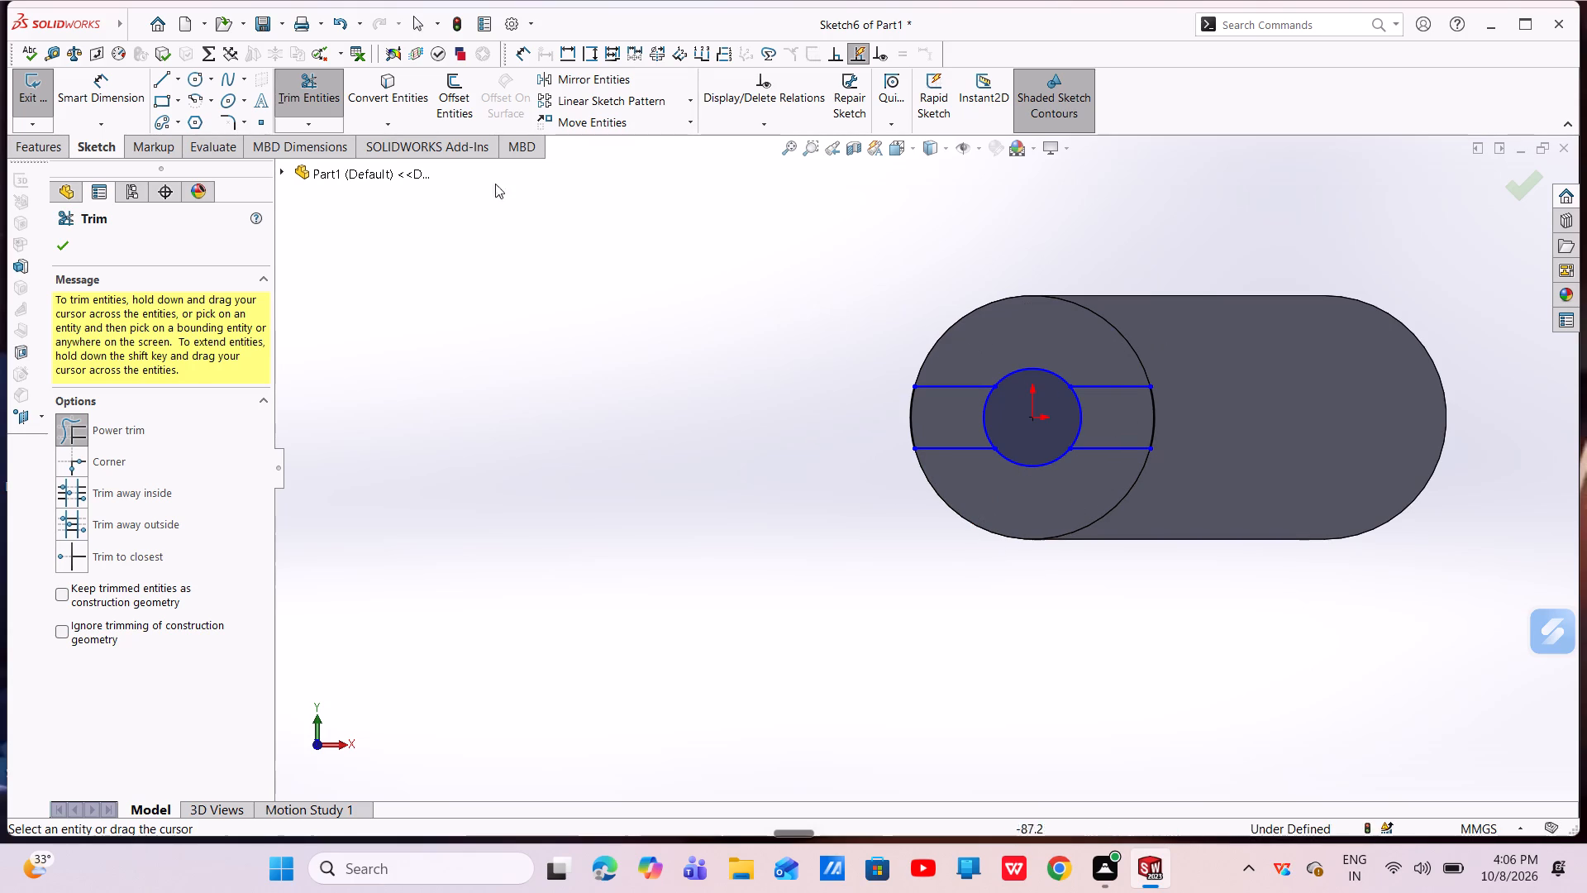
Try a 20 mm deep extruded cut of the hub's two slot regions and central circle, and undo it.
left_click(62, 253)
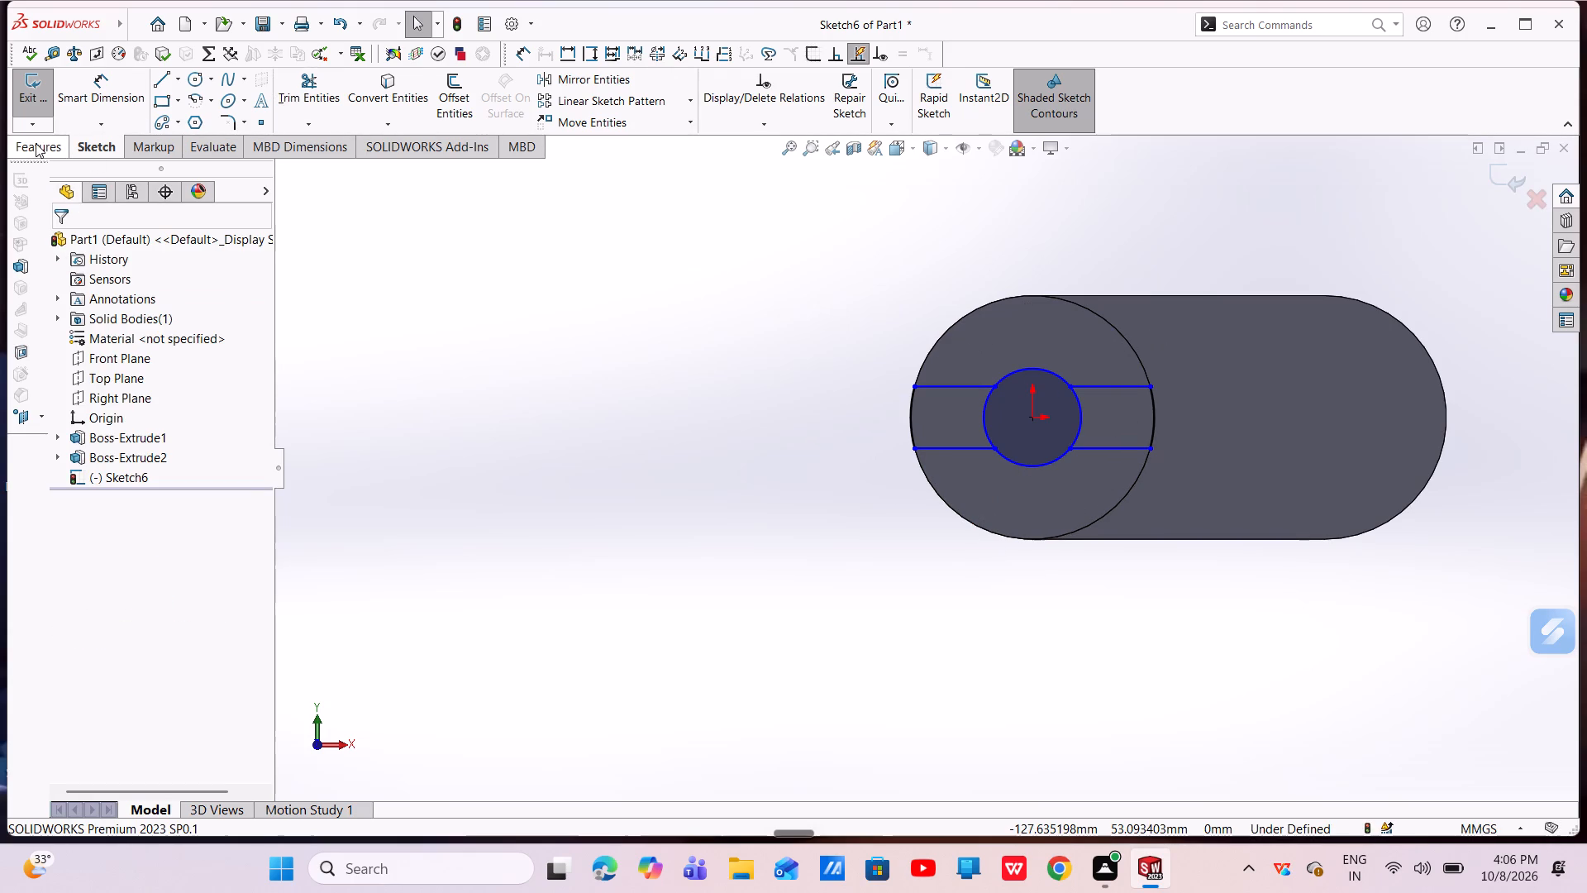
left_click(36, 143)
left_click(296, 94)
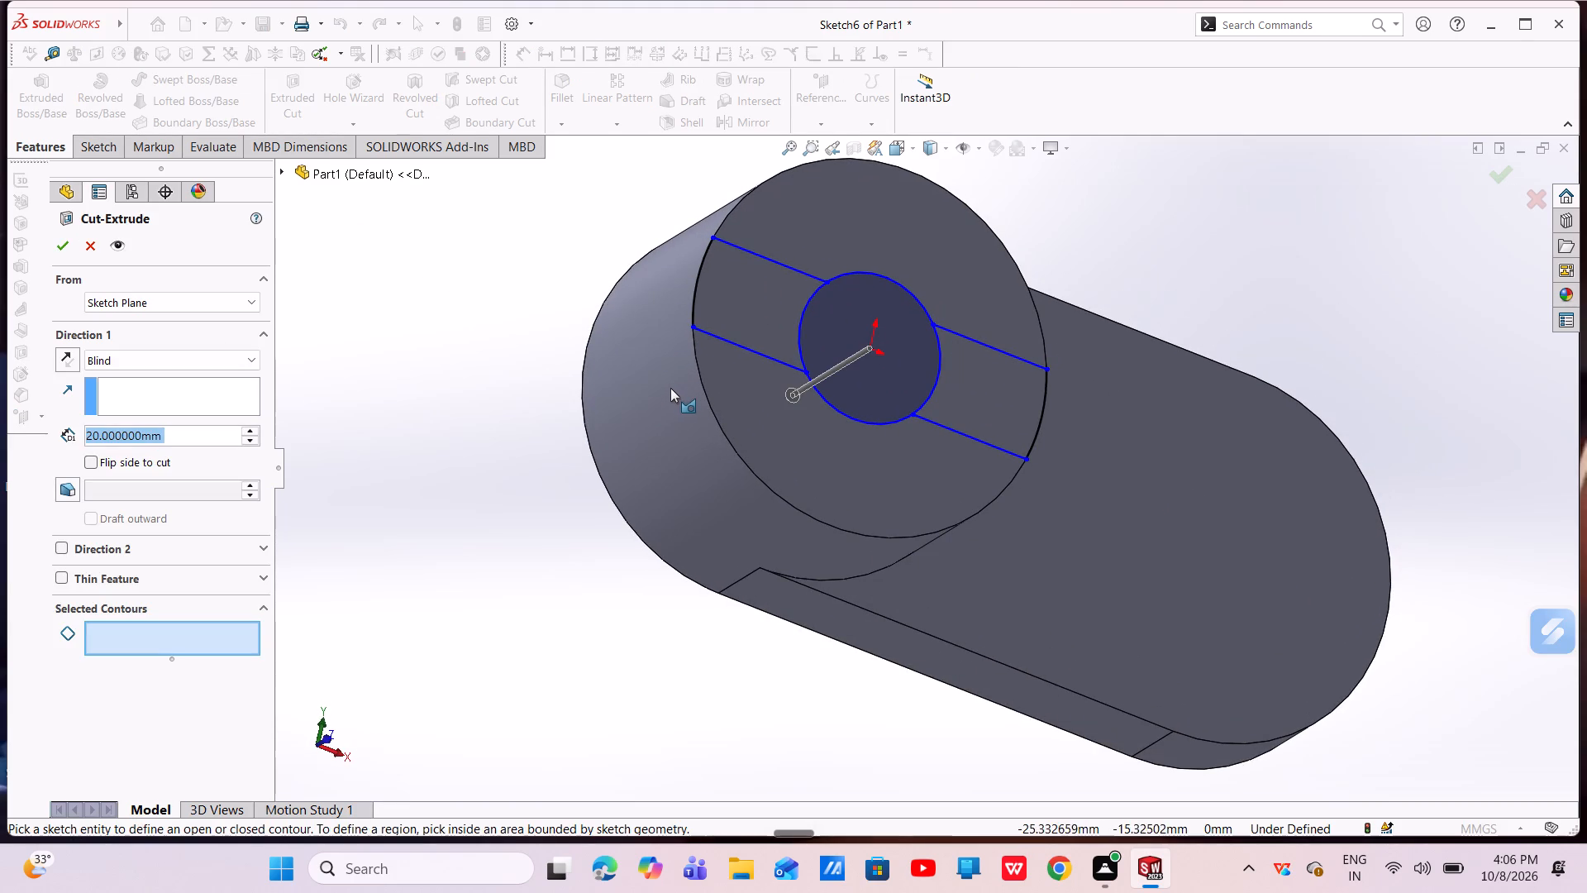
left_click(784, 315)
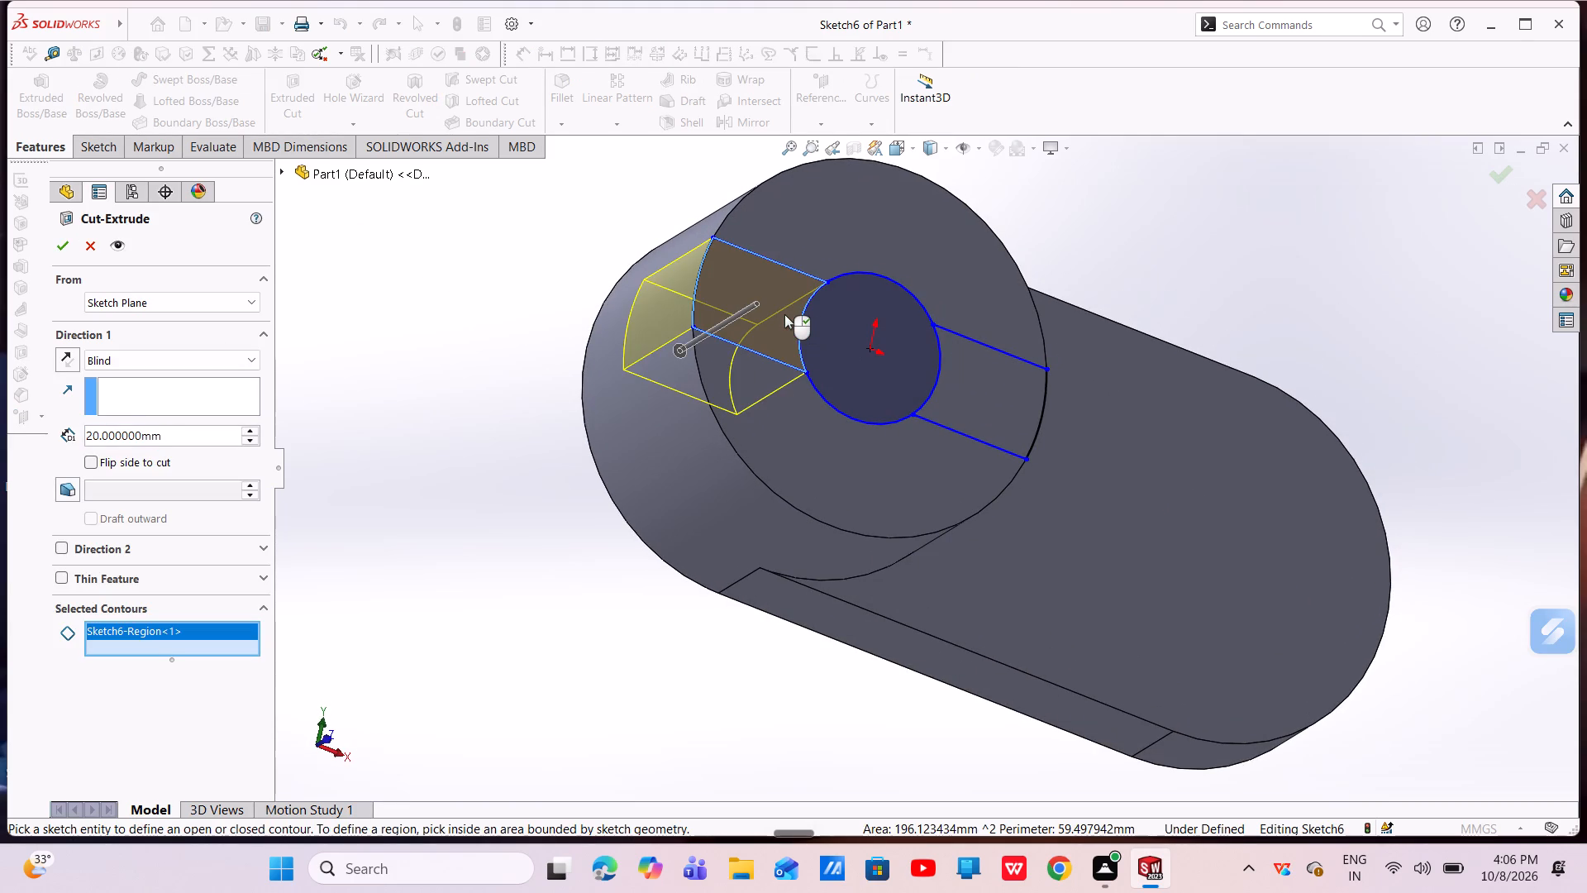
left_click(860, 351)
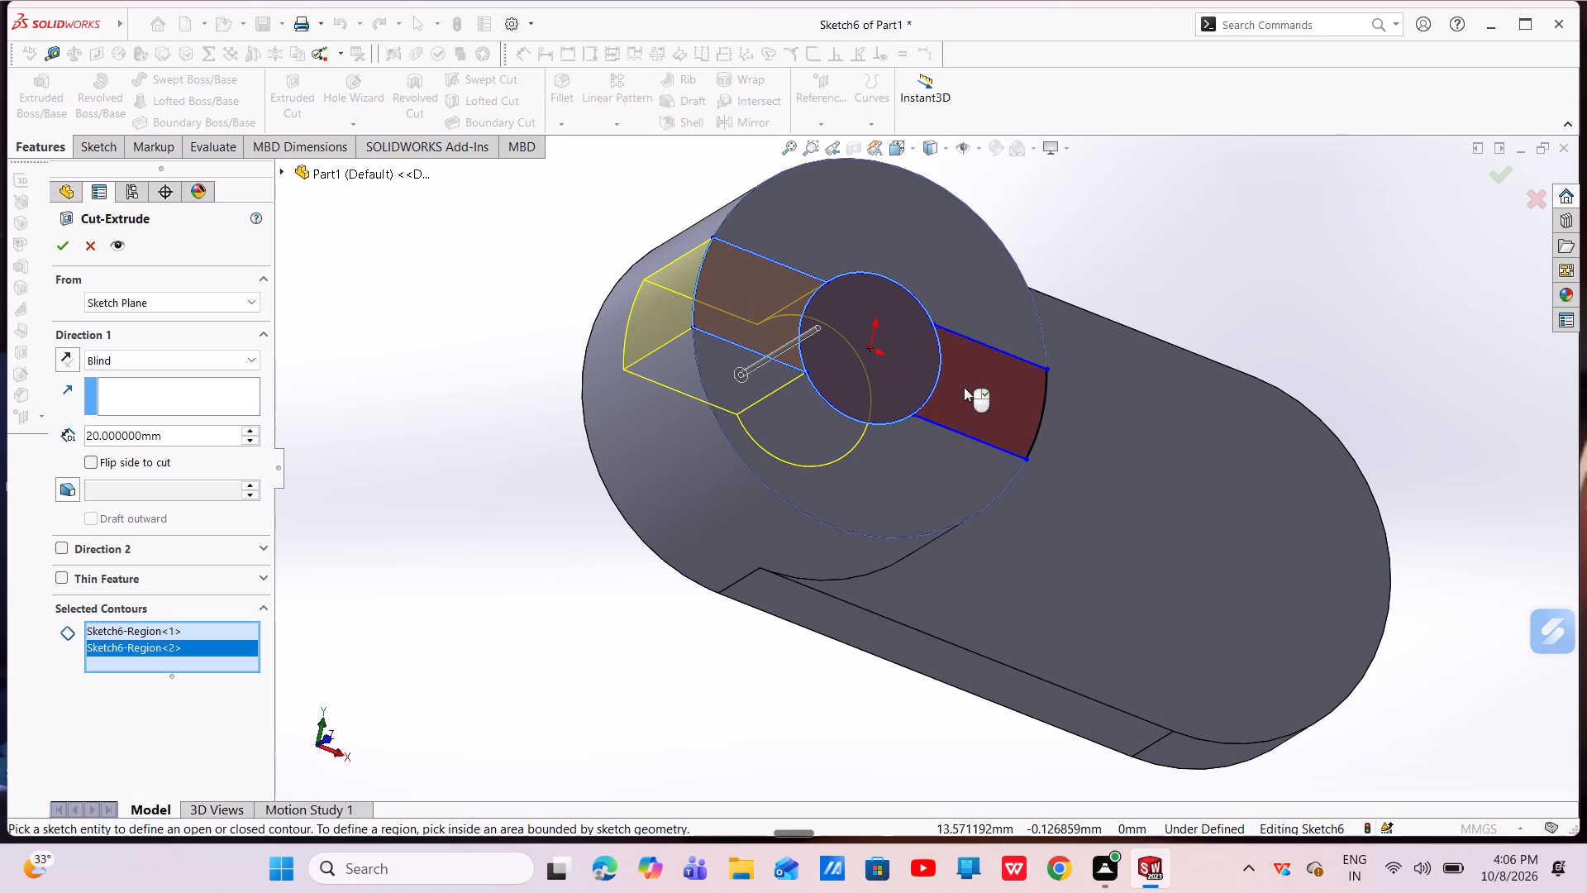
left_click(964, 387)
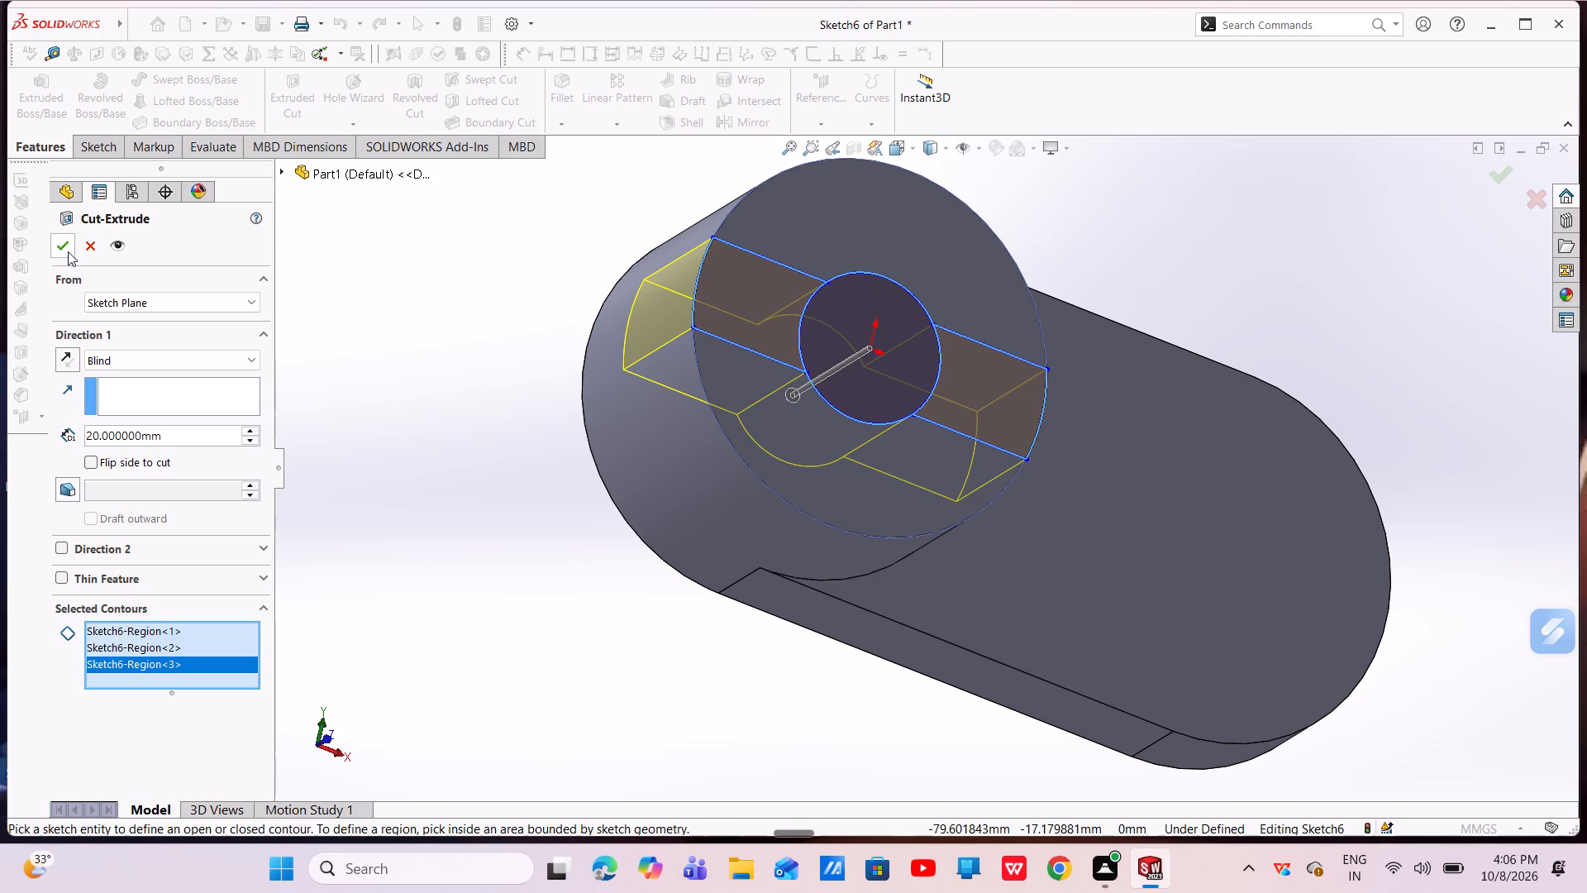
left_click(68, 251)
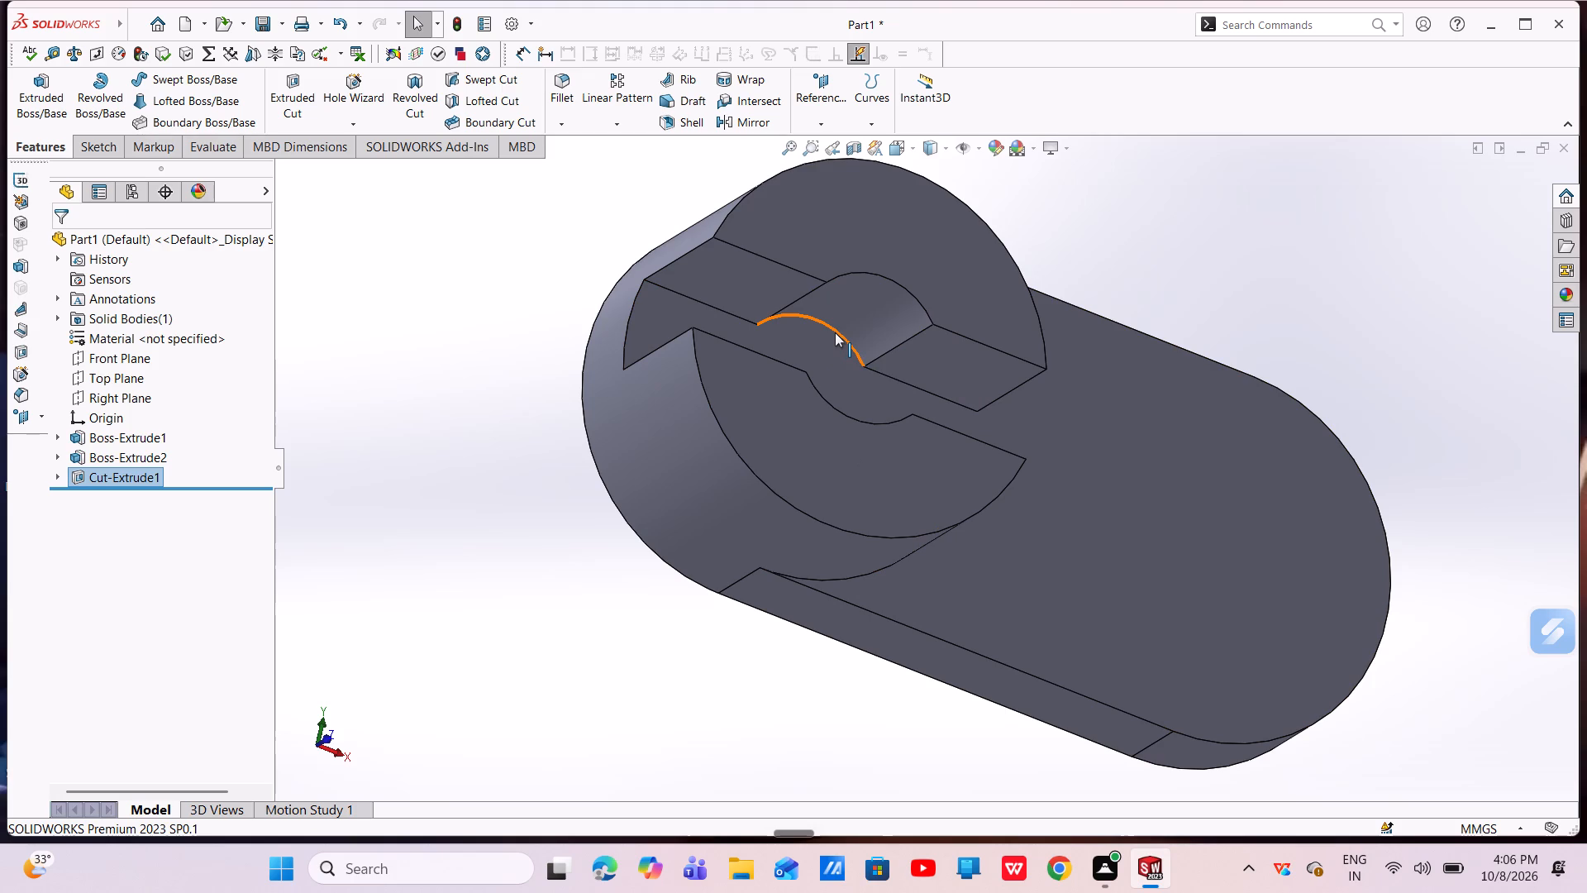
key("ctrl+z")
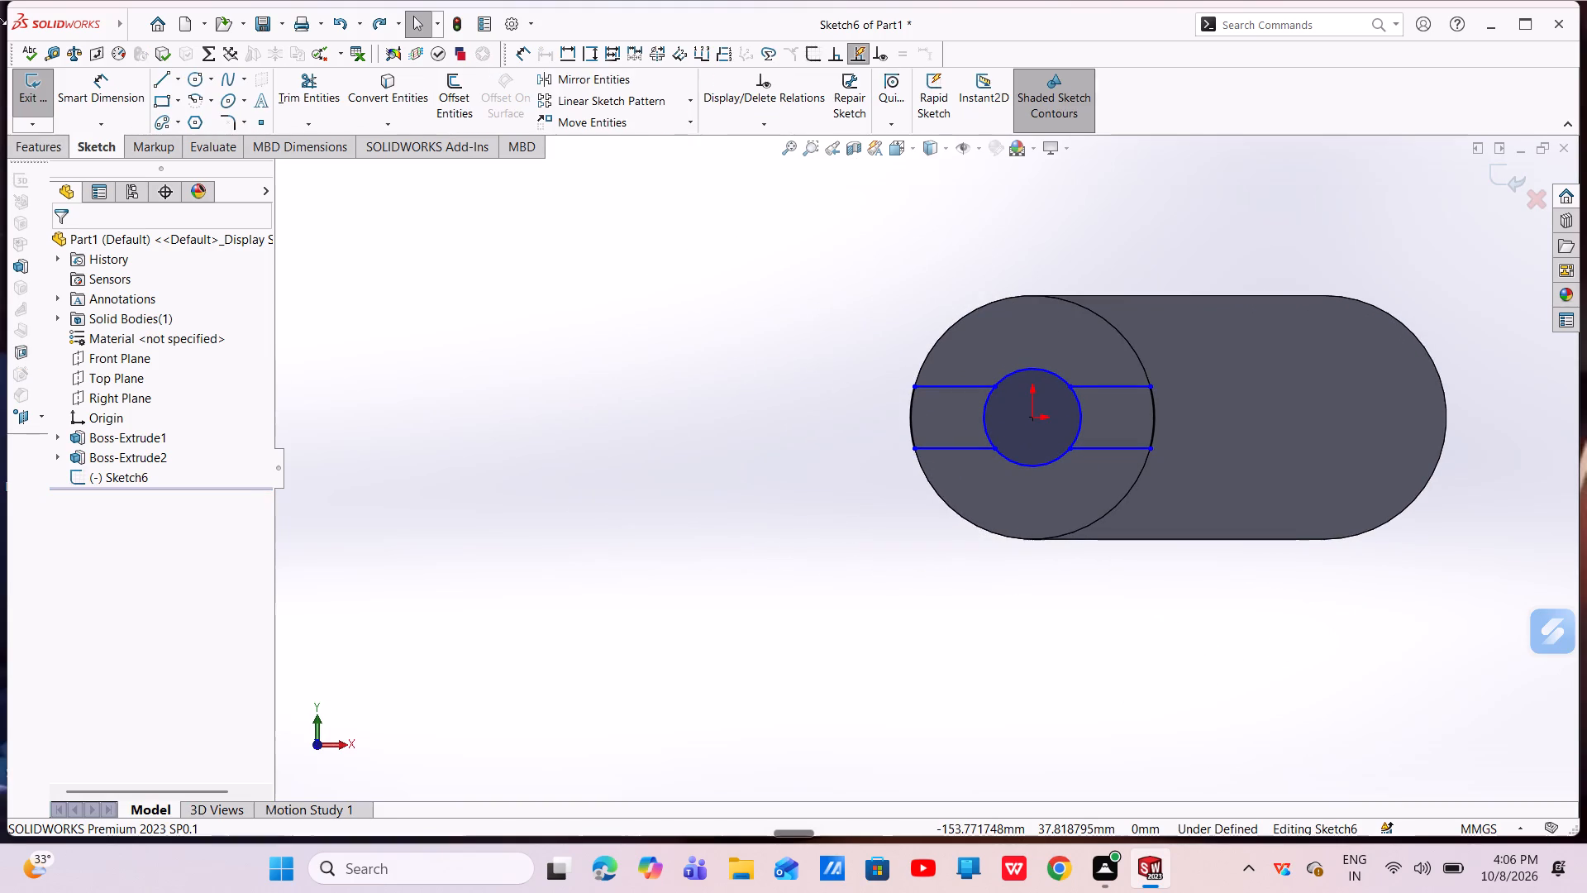
Cut the hub's two slot regions and central circle 6 mm deep with a blind Extruded Cut.
left_click(36, 157)
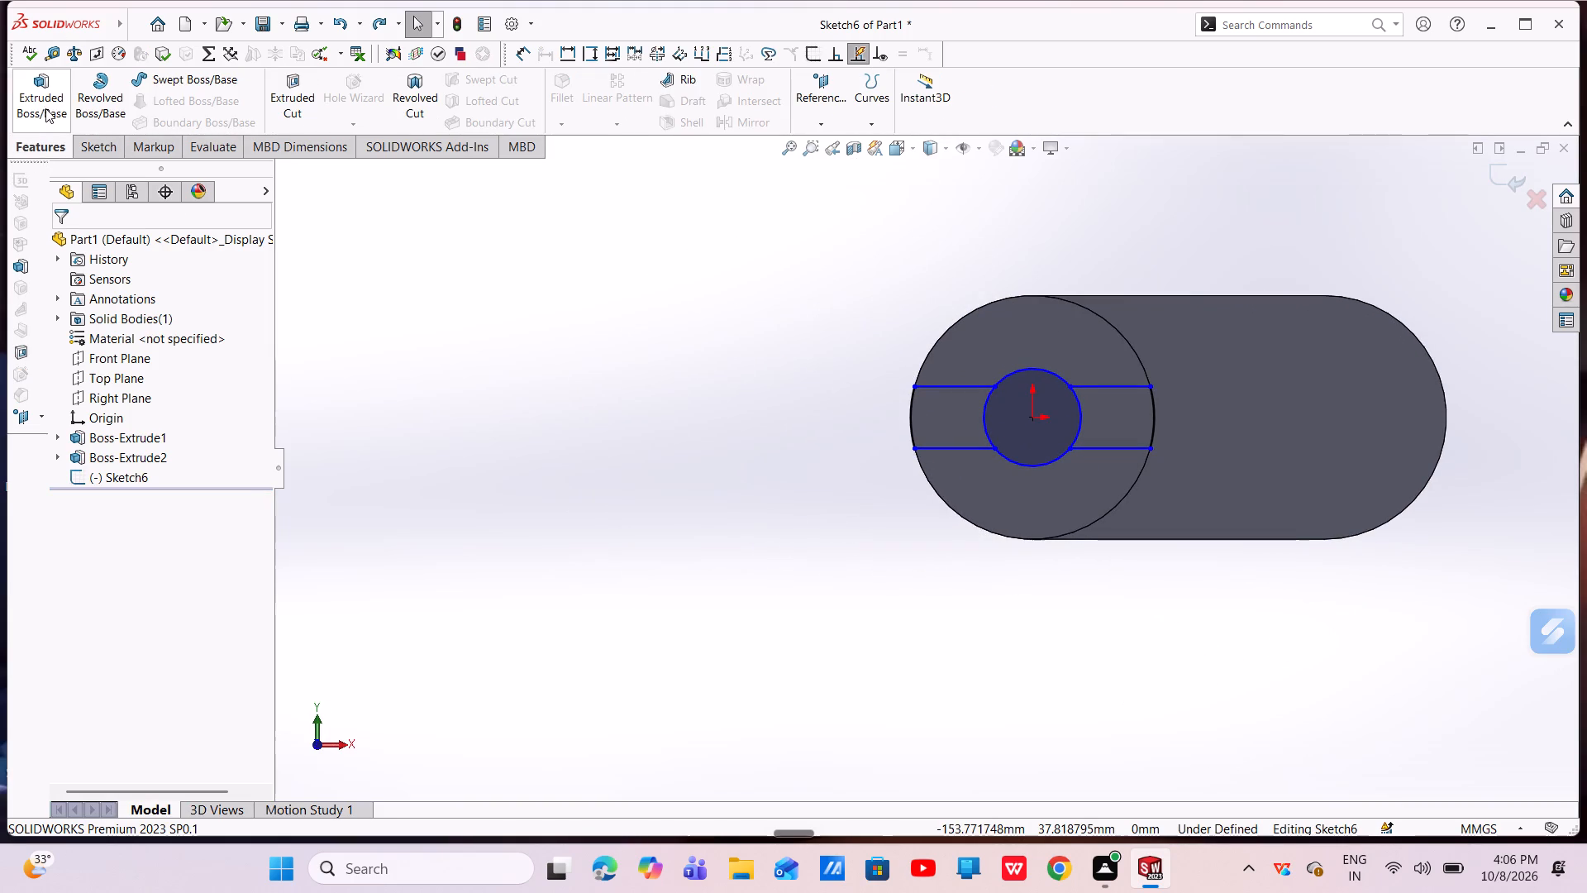
left_click(302, 104)
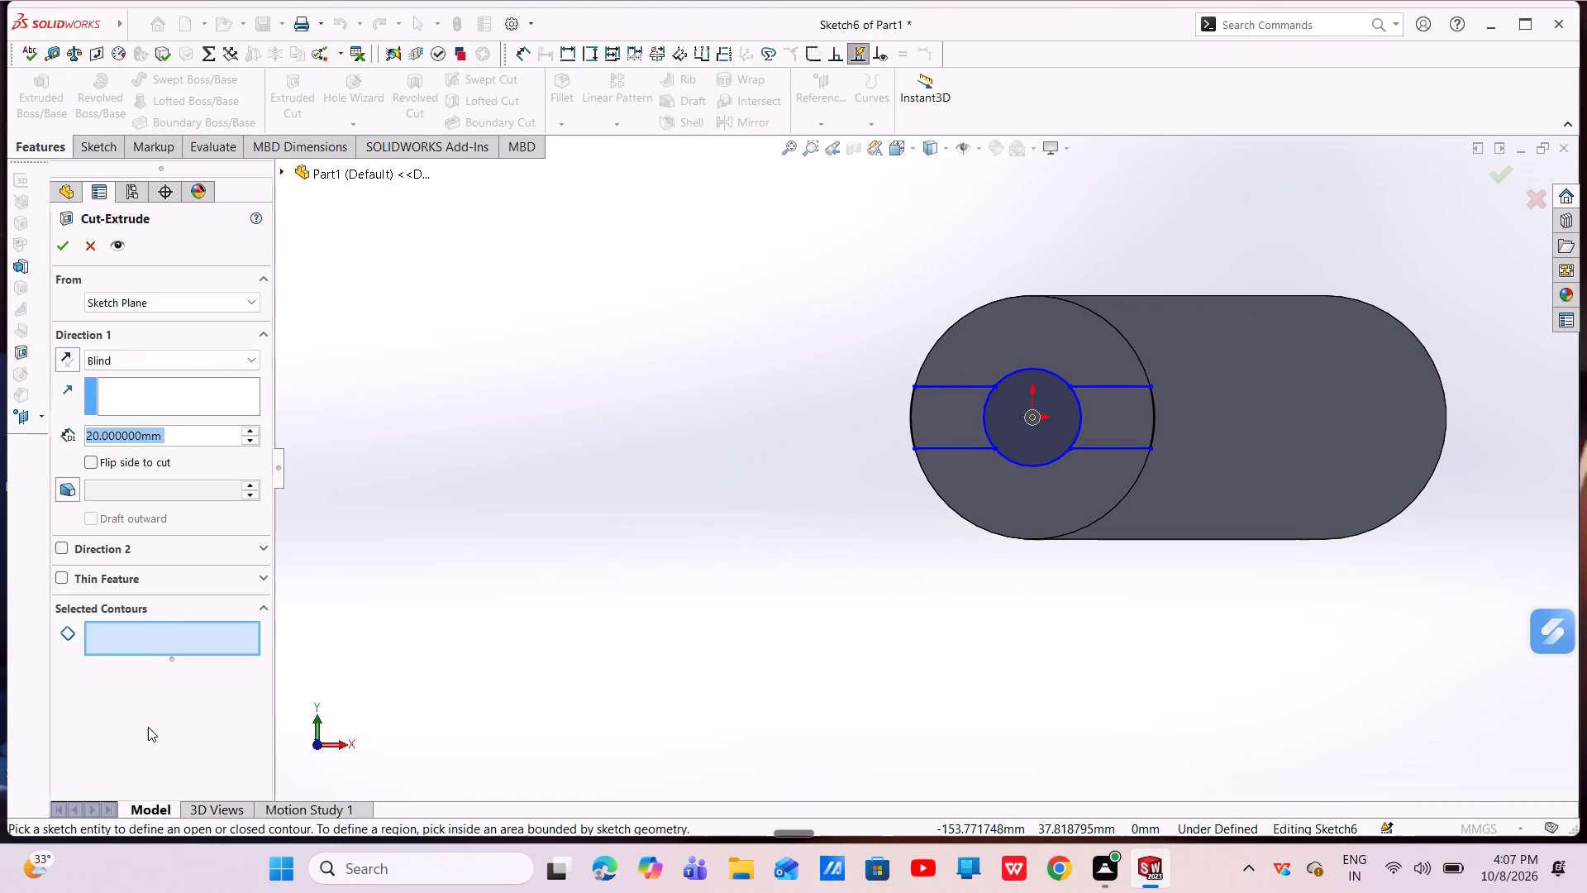
key("BackSpace")
key("6")
key("3")
key("Return")
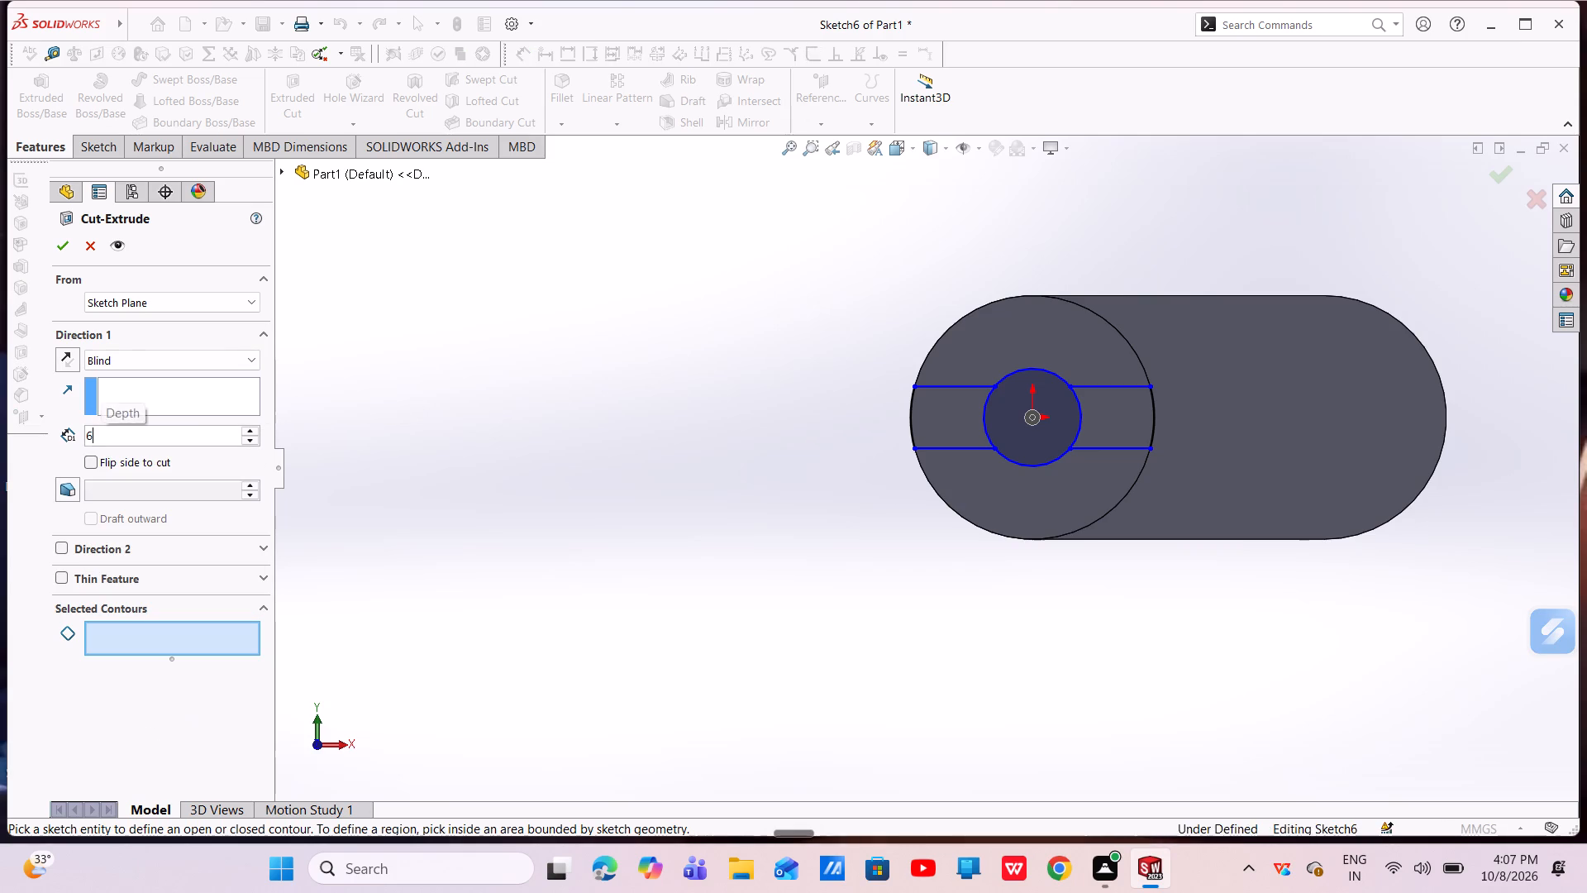
key("BackSpace")
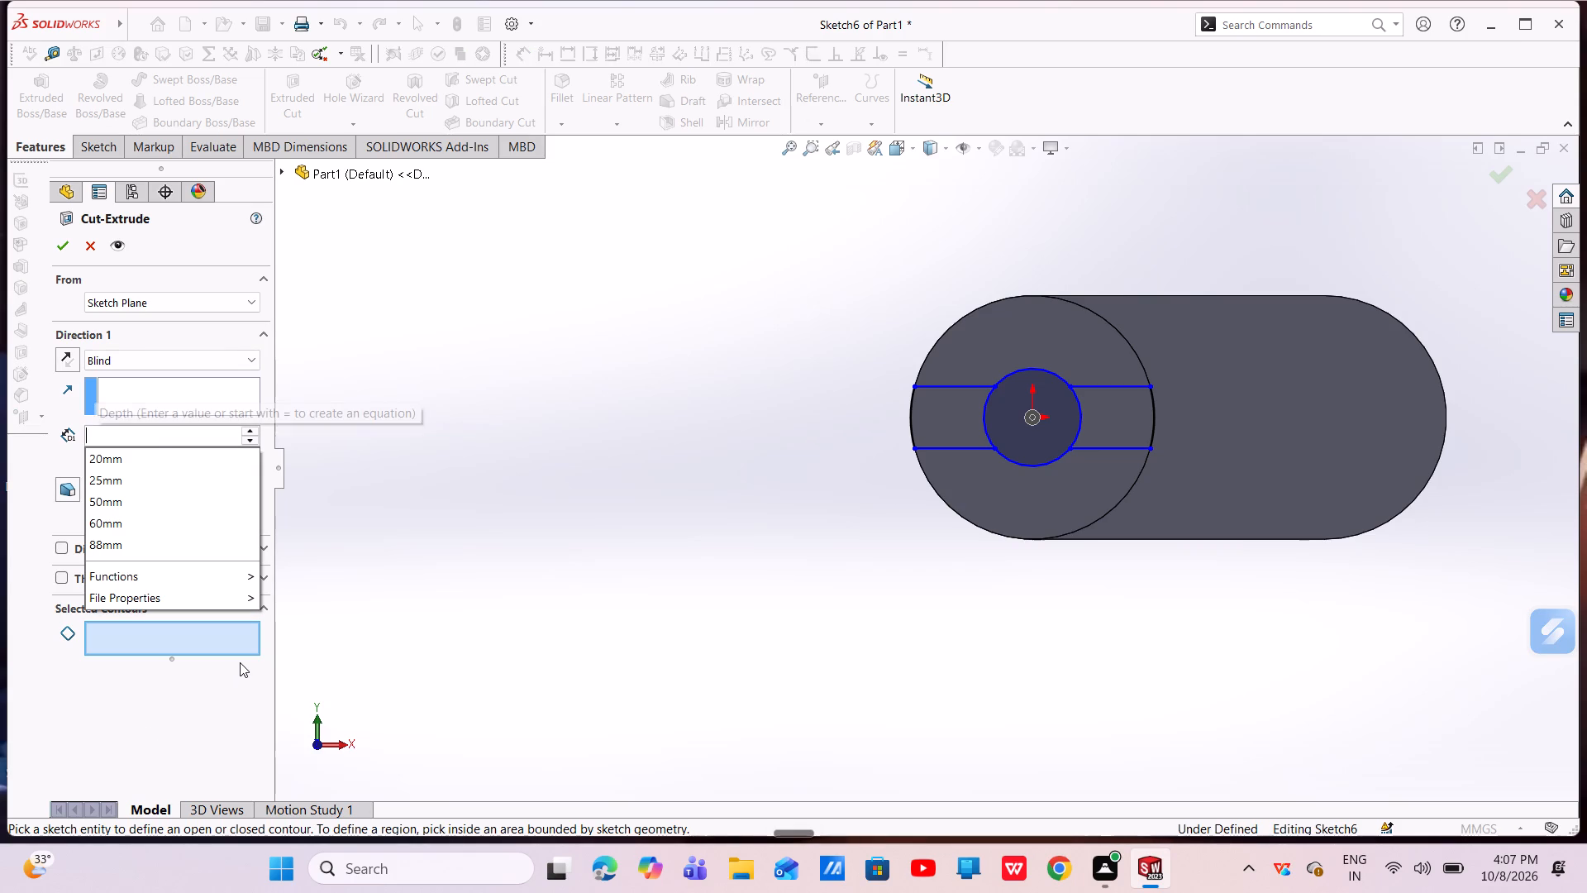
key("6")
key("Return")
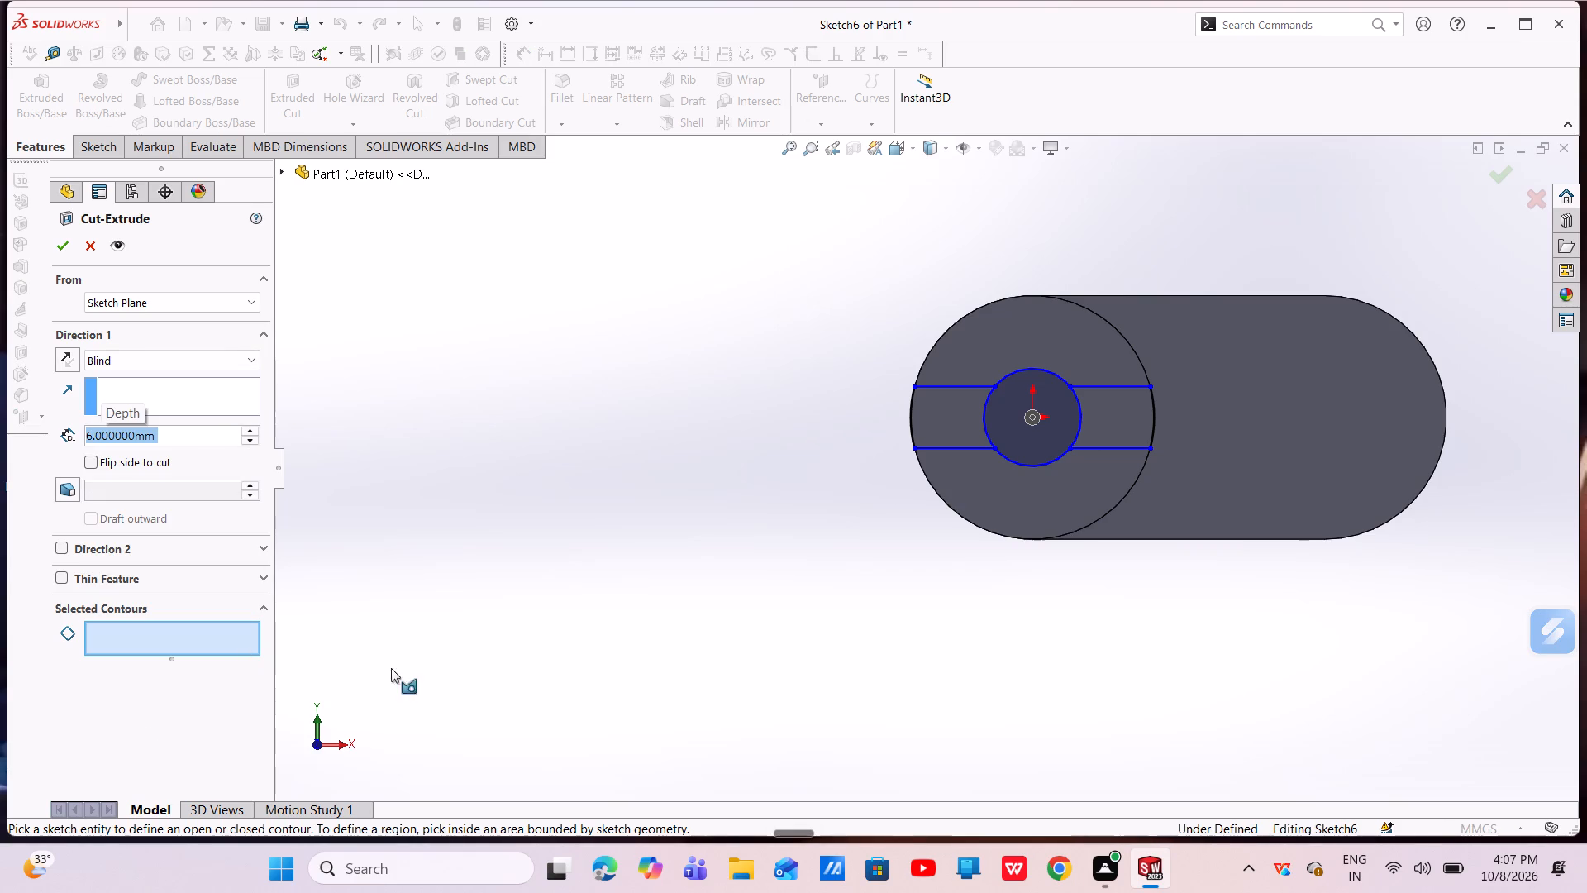
left_click(936, 406)
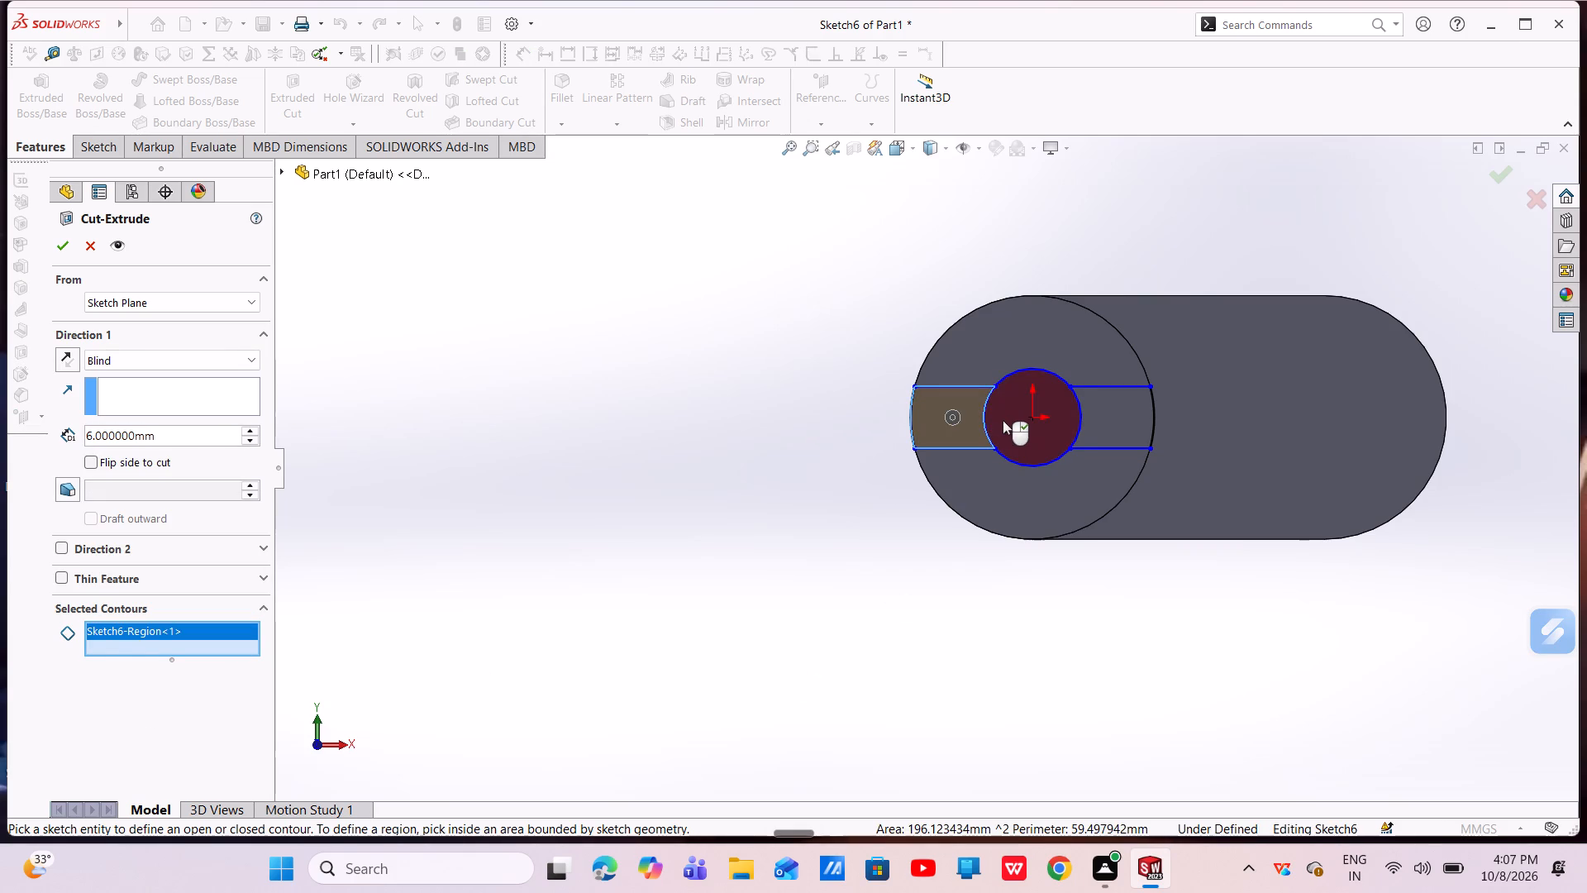
left_click(1003, 420)
left_click(1116, 425)
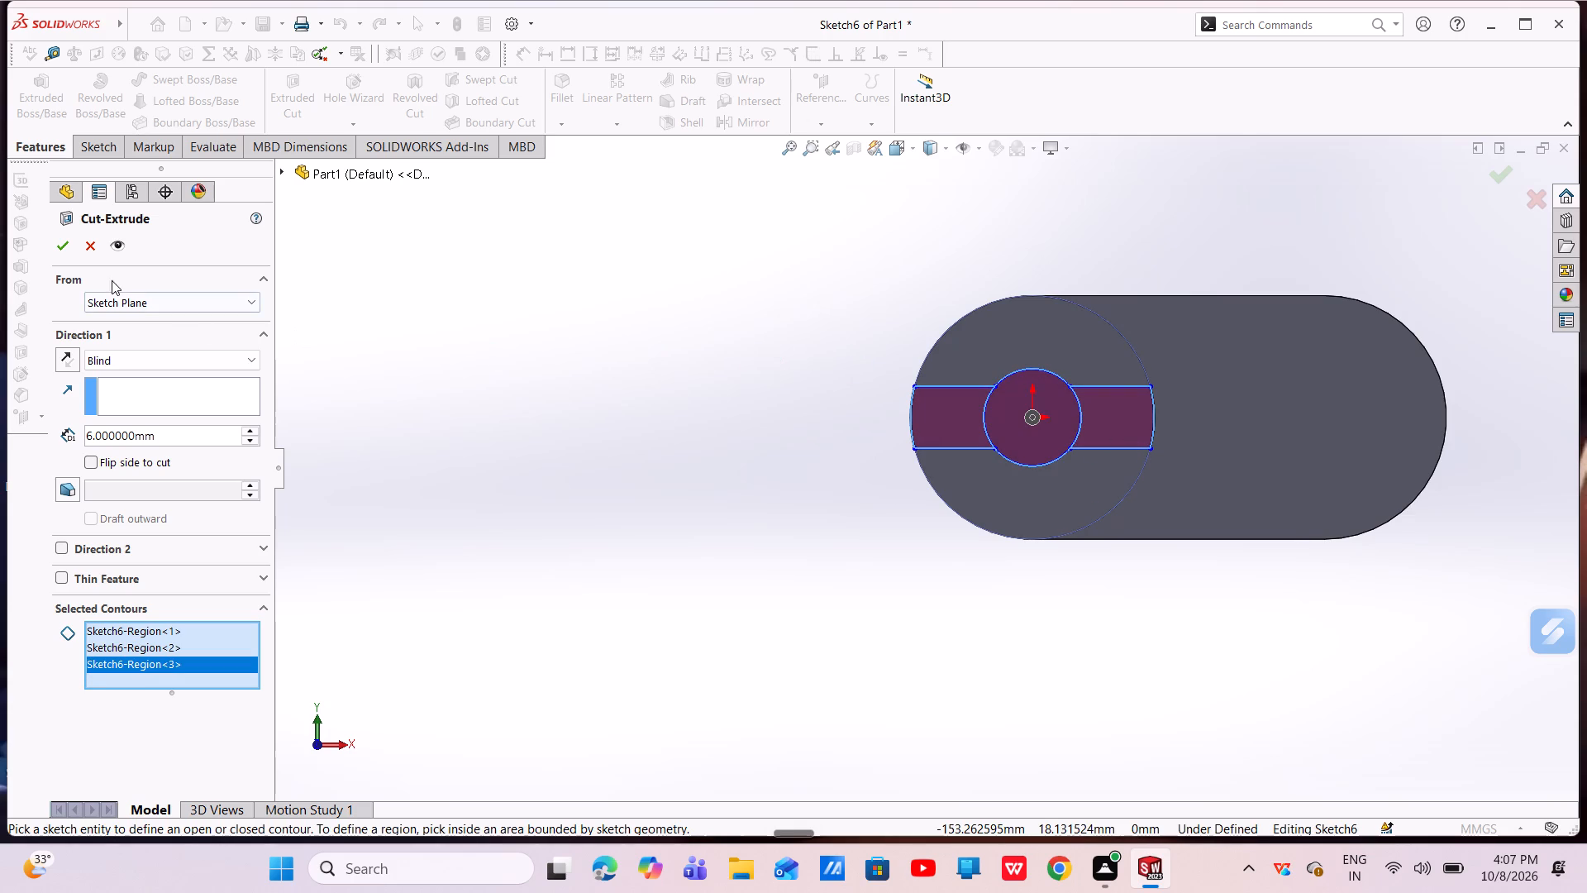
left_click(61, 243)
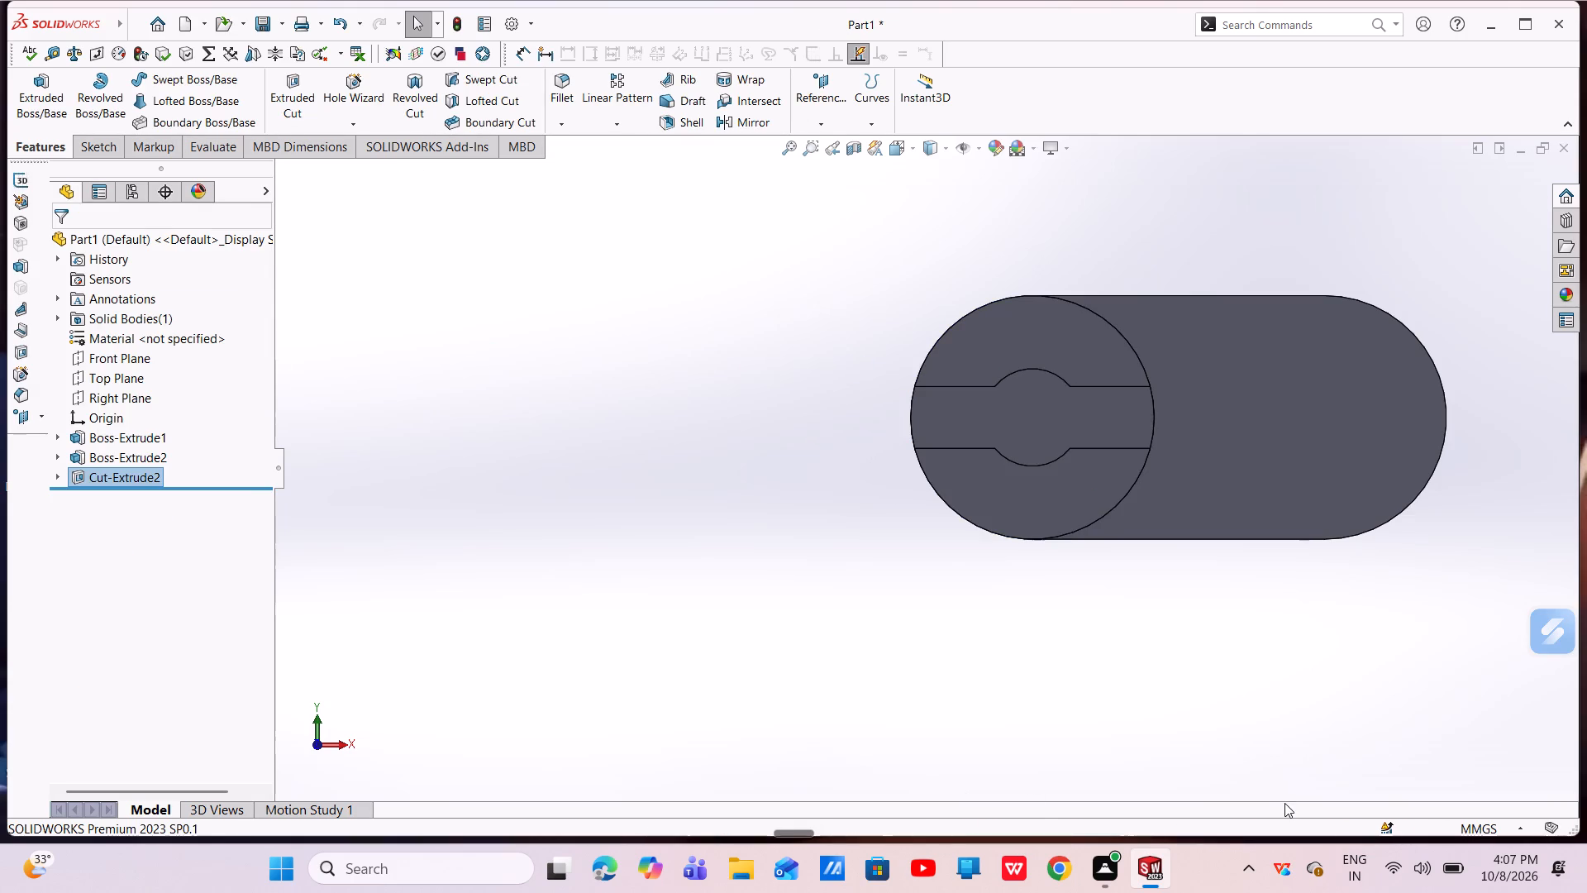
On the base's top face, sketch a horizontal straight slot from the rounded end's center, about 8 mm between centers and 16 mm wide.
middle_click_drag(1209, 537, 1199, 343)
scroll(1199, 343, "up", 4)
scroll(1175, 396, "down", 5)
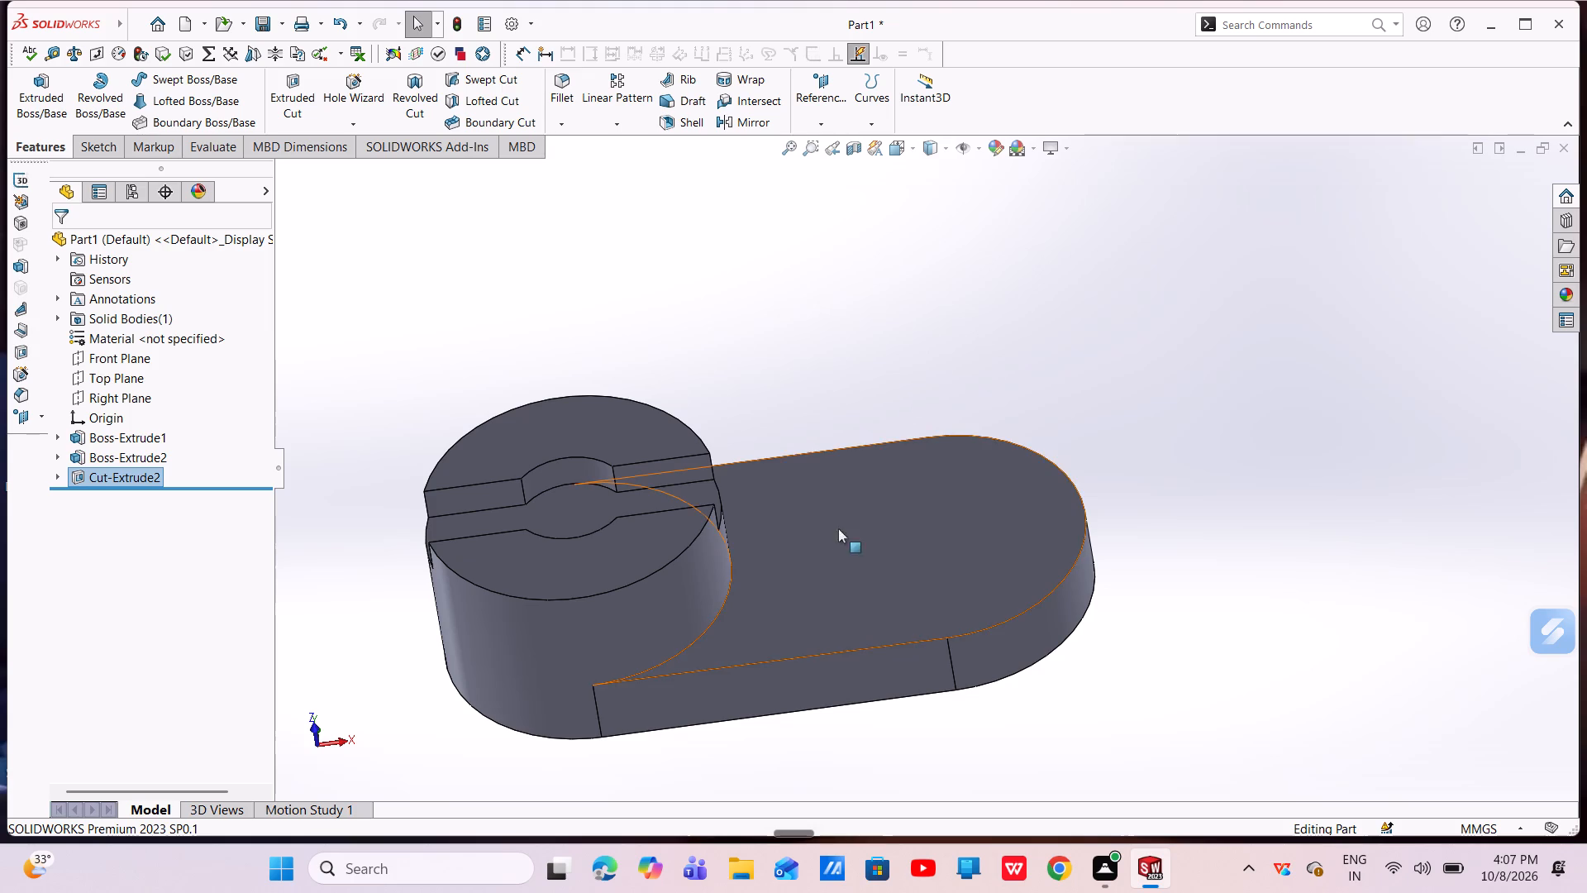
left_click(835, 572)
left_click(908, 522)
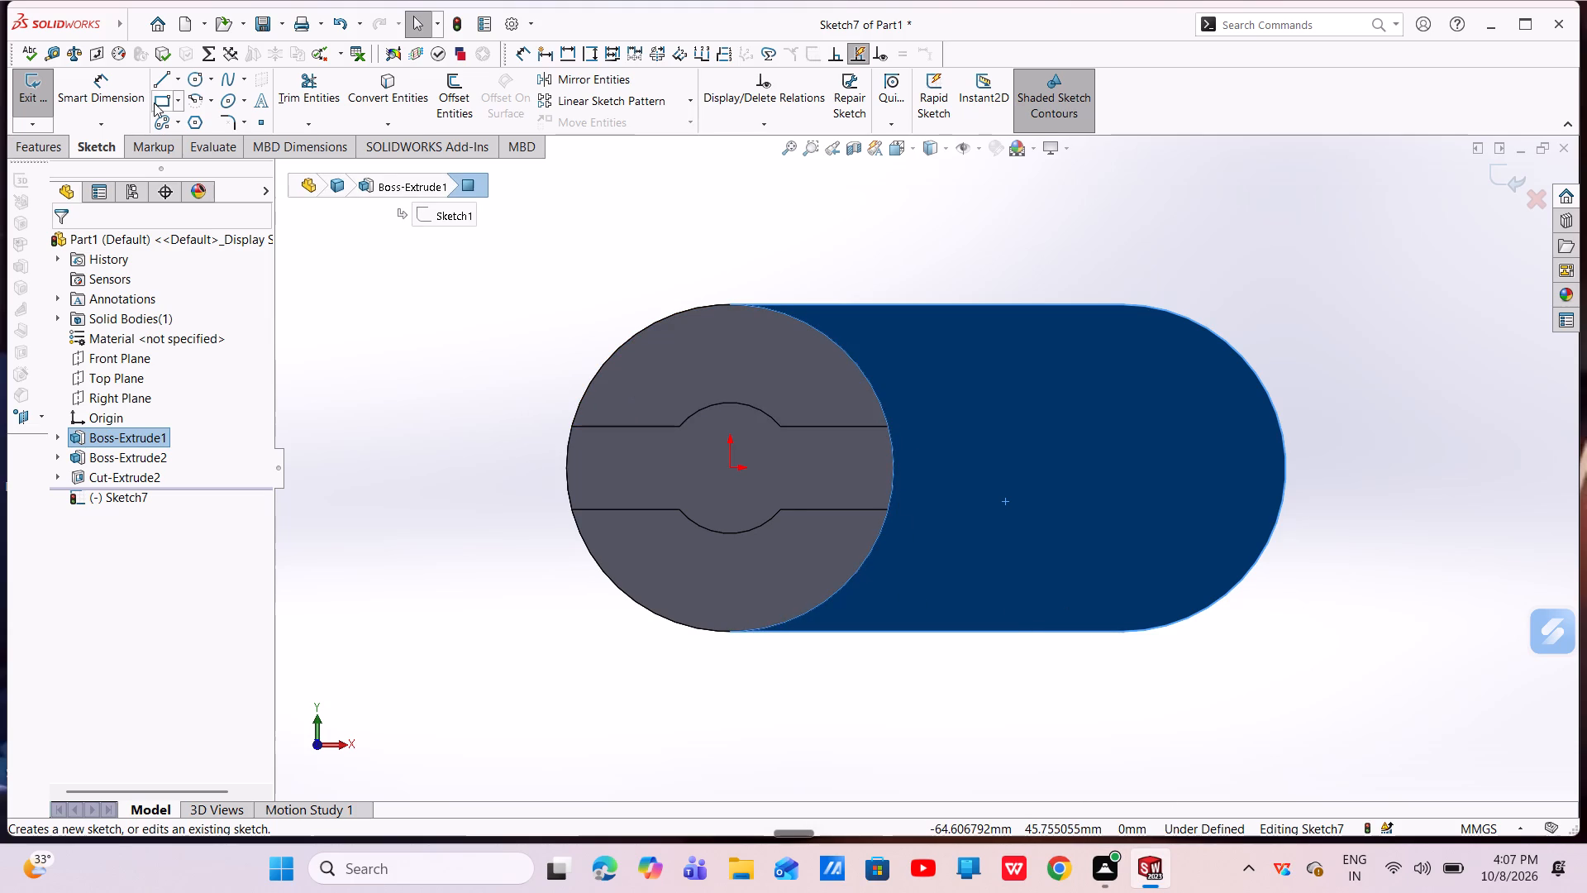
left_click(176, 124)
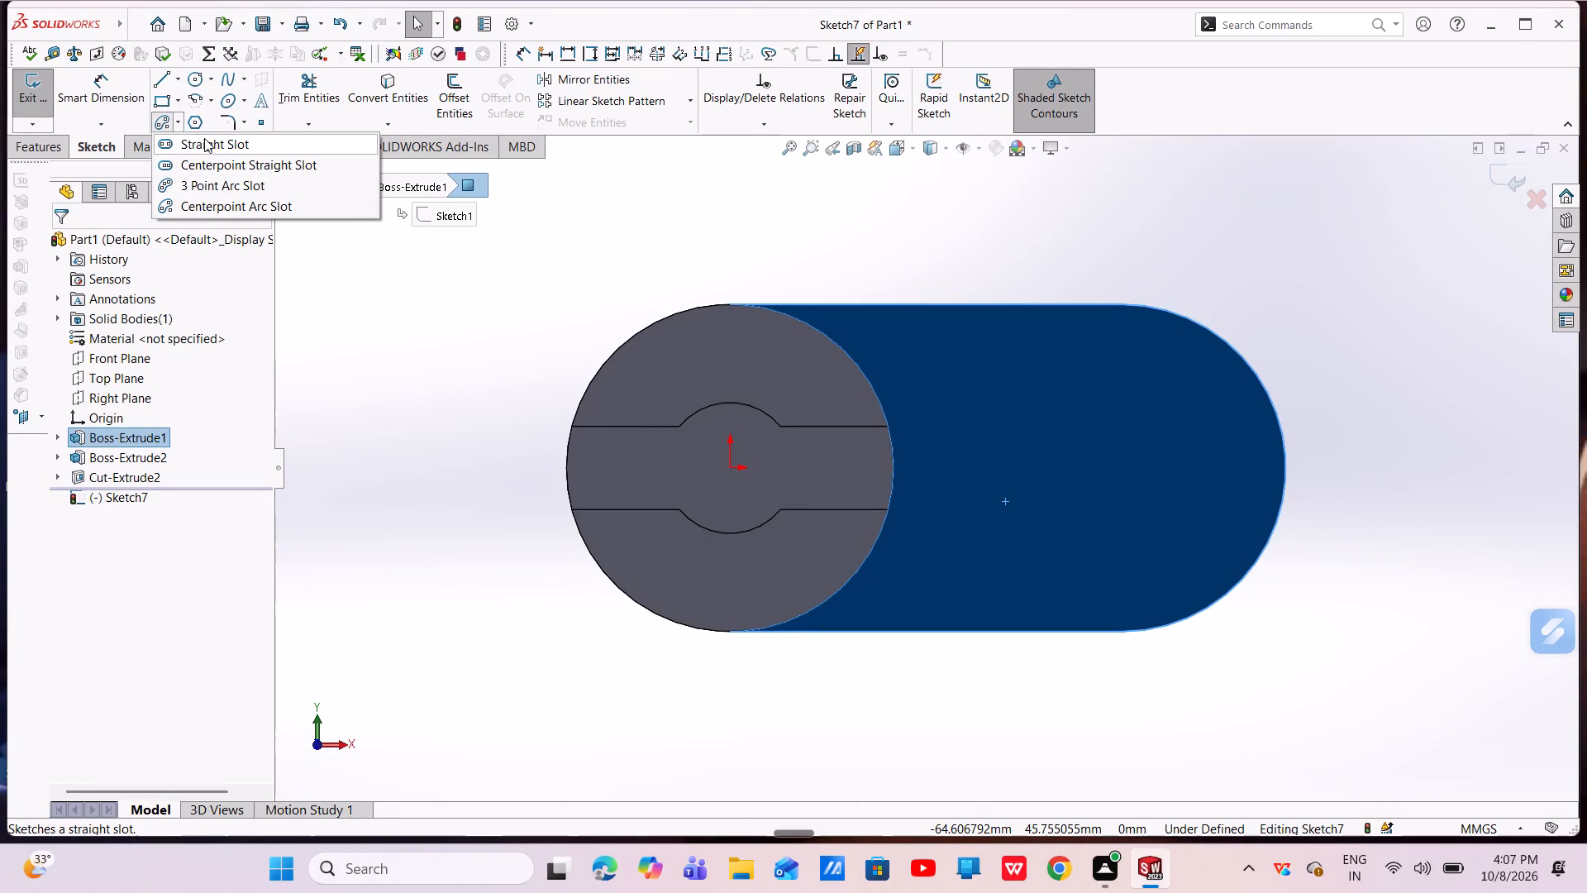
left_click(203, 140)
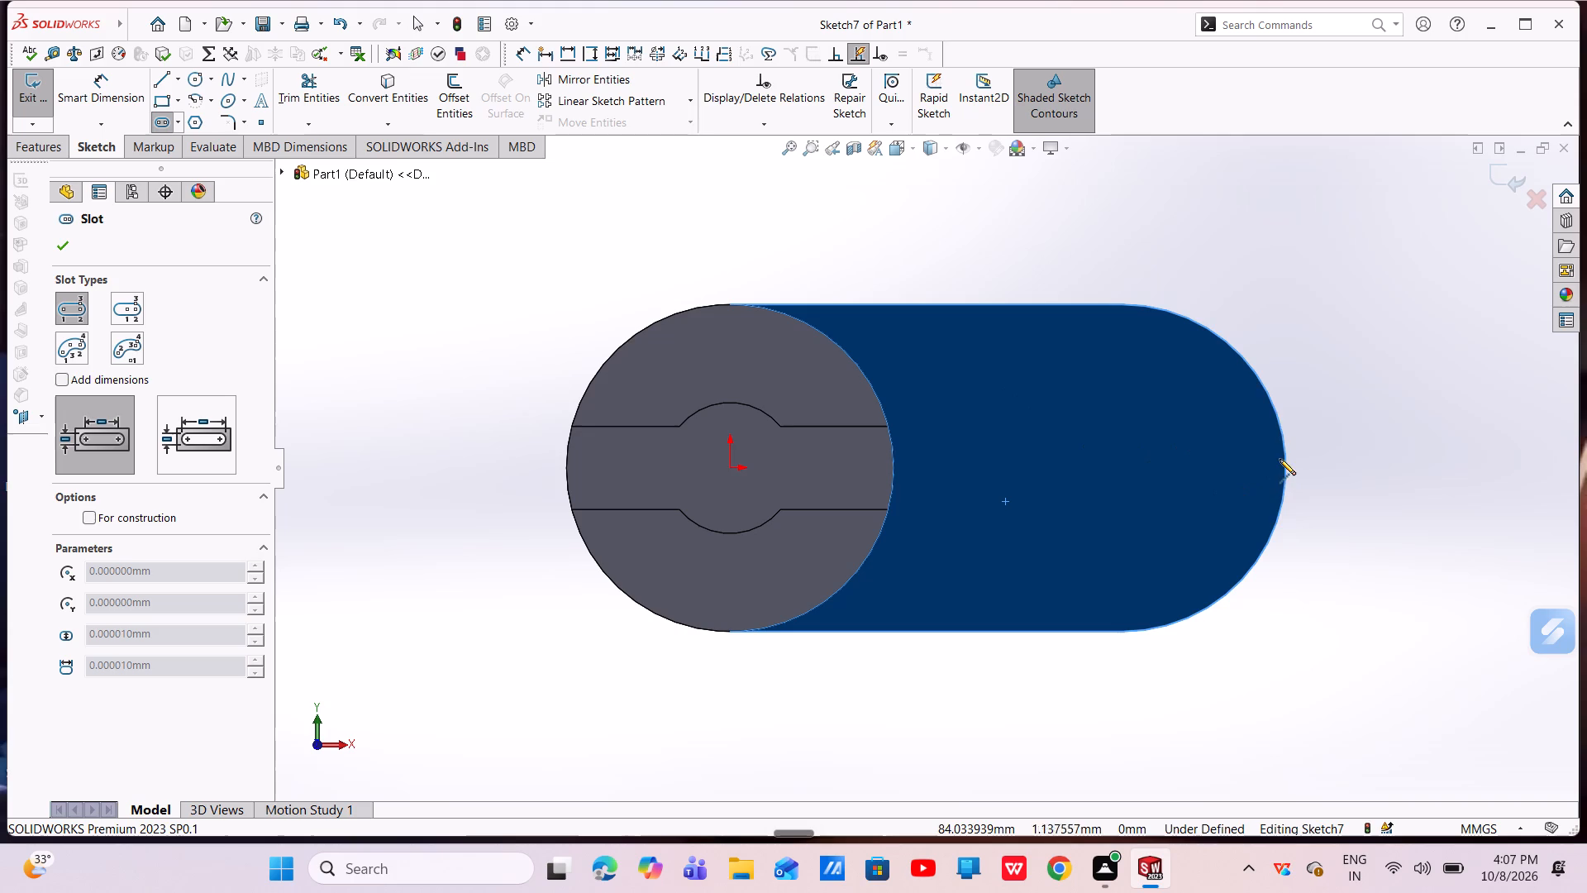
left_click(1125, 470)
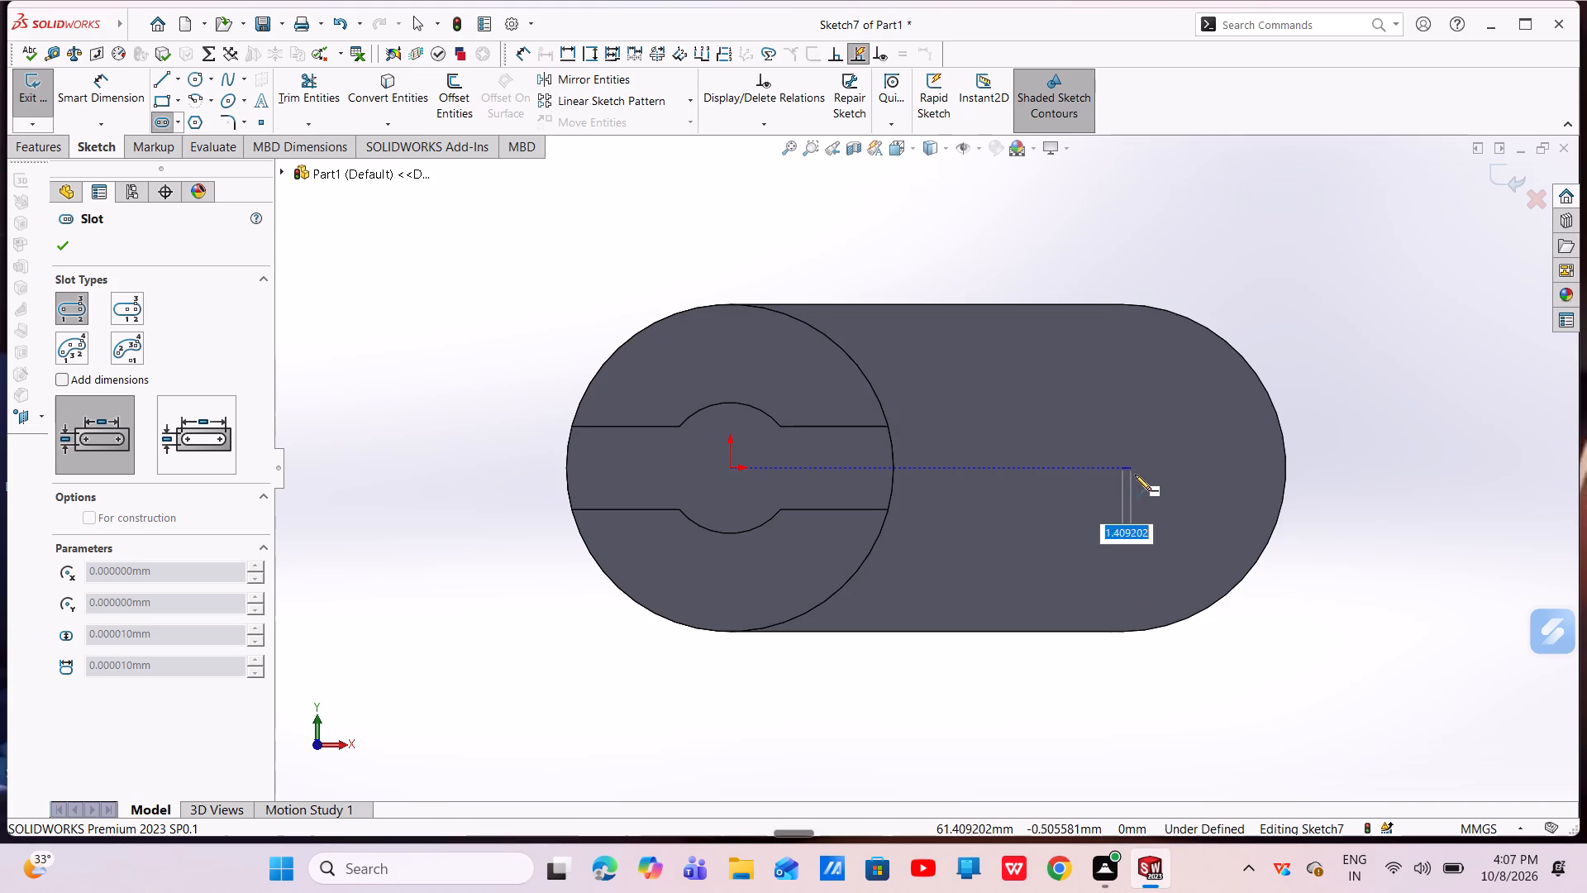
left_click(1175, 466)
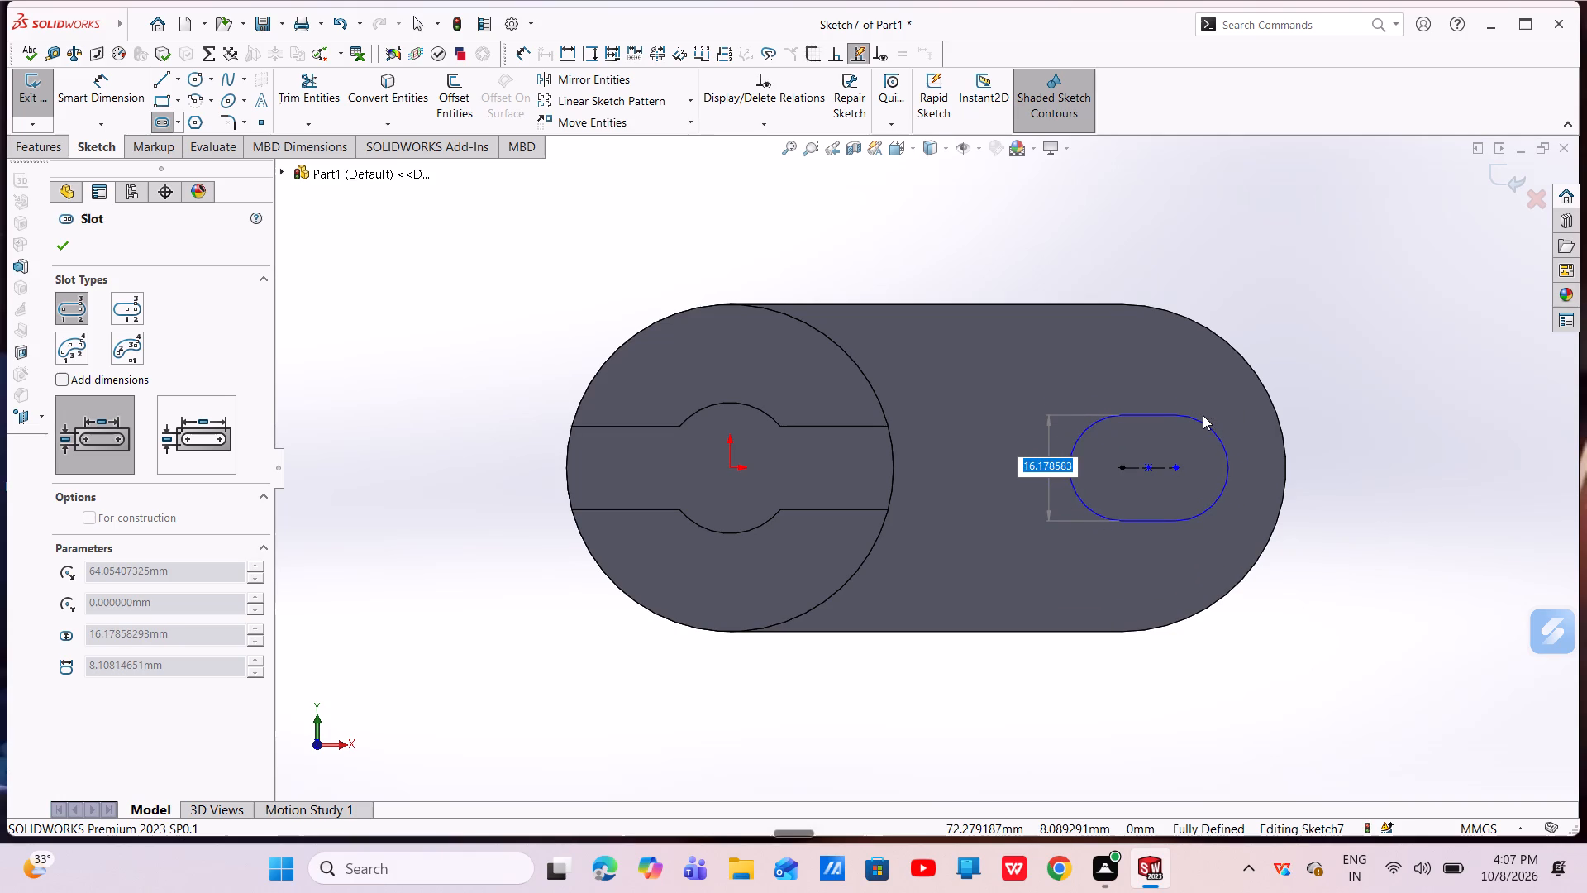
left_click(1203, 415)
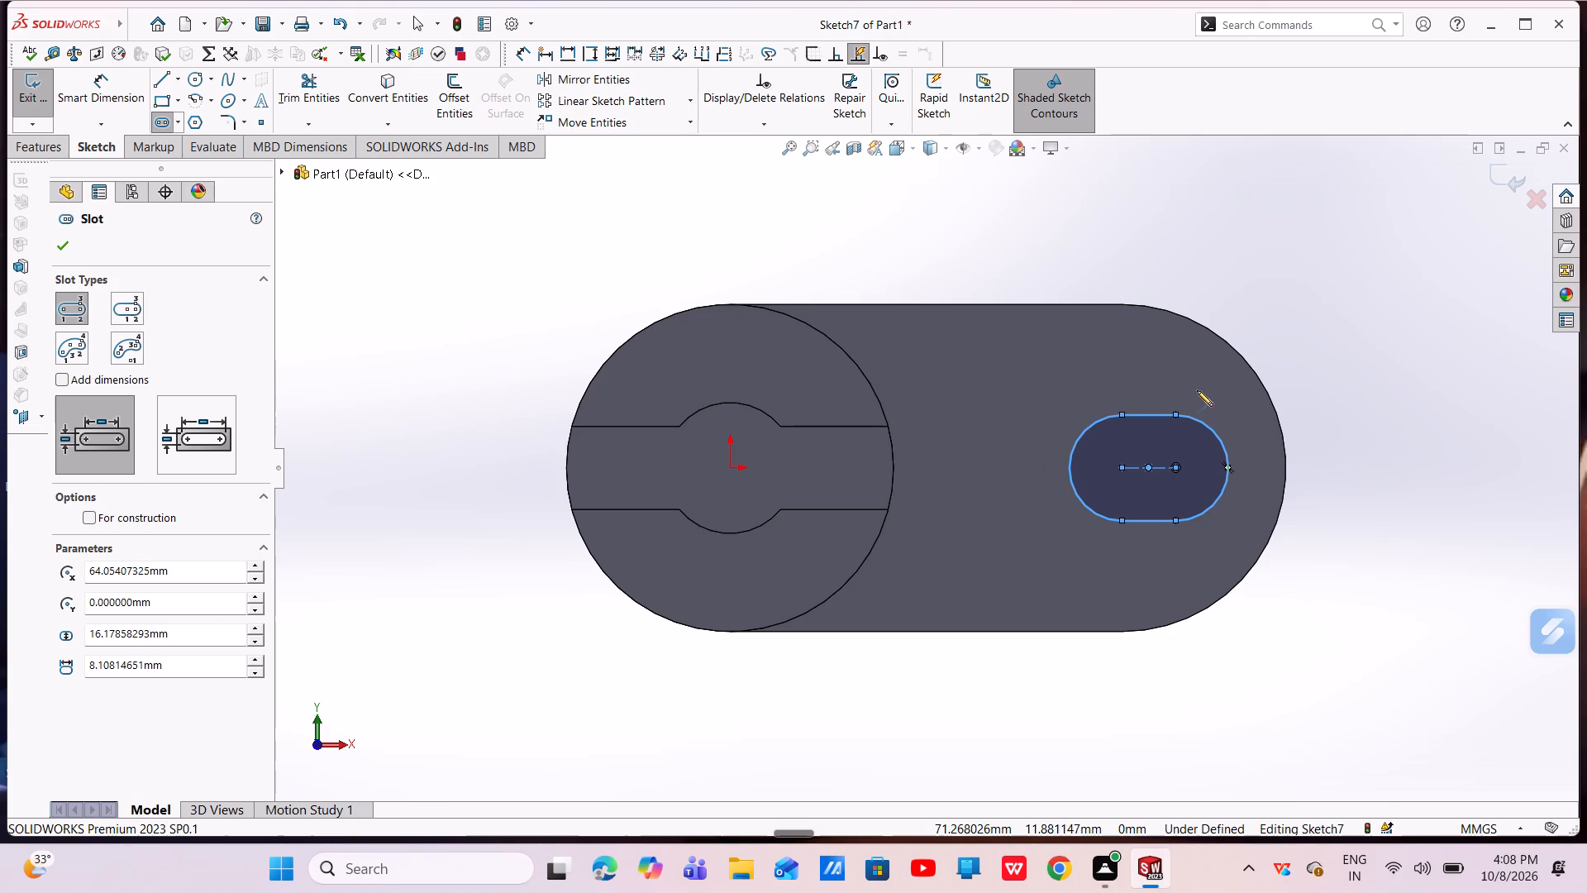
key("Escape")
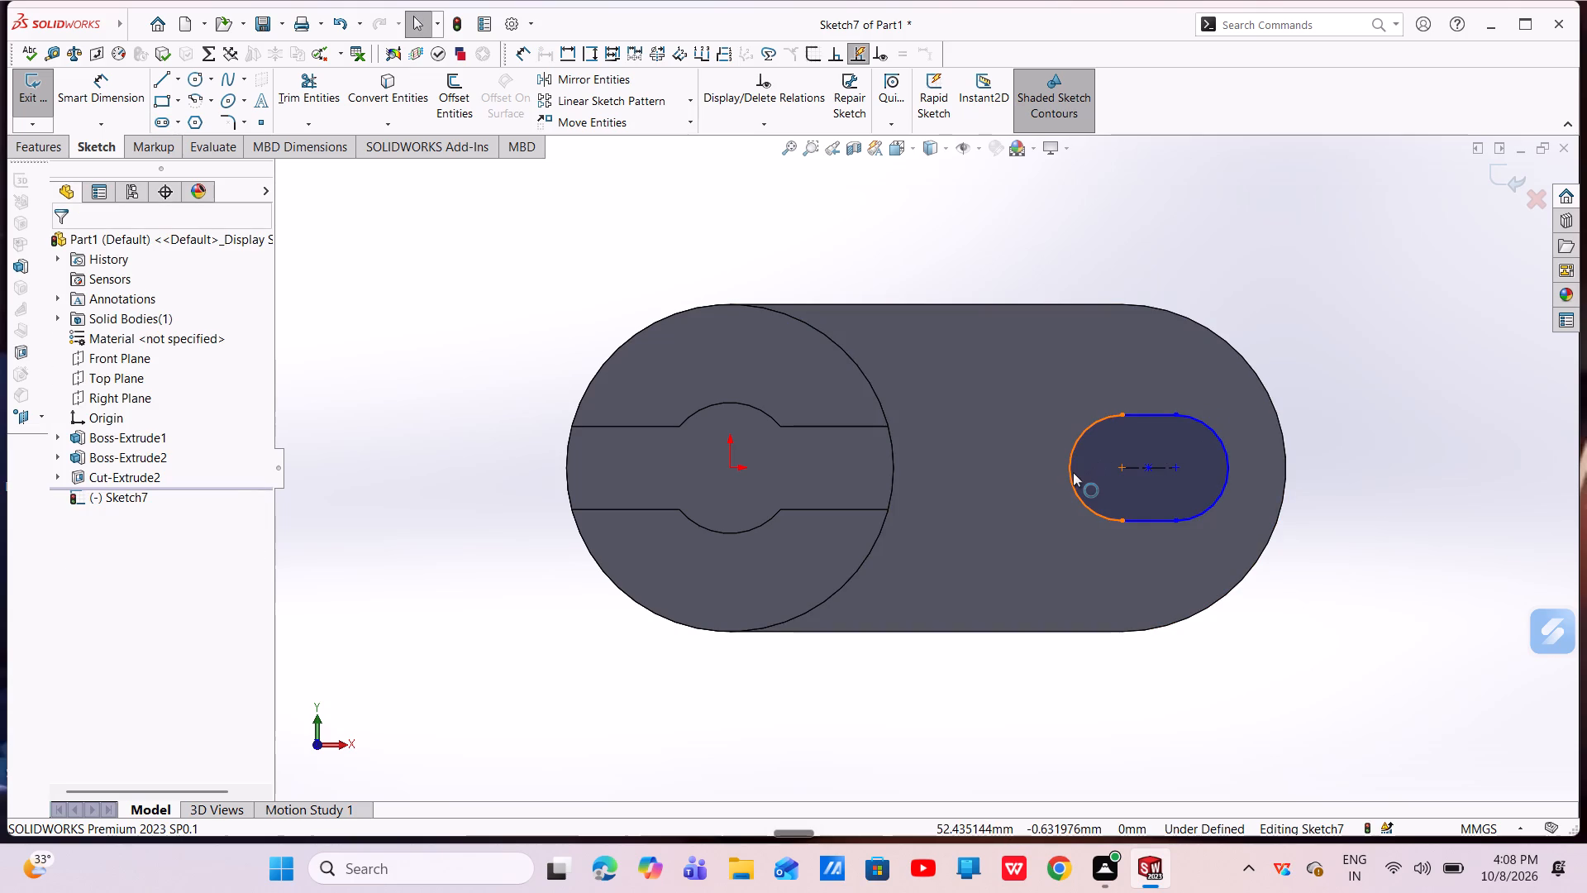
Dimension the new slot's end arc nearest the hub with a radius of 6 mm.
left_click(1070, 471)
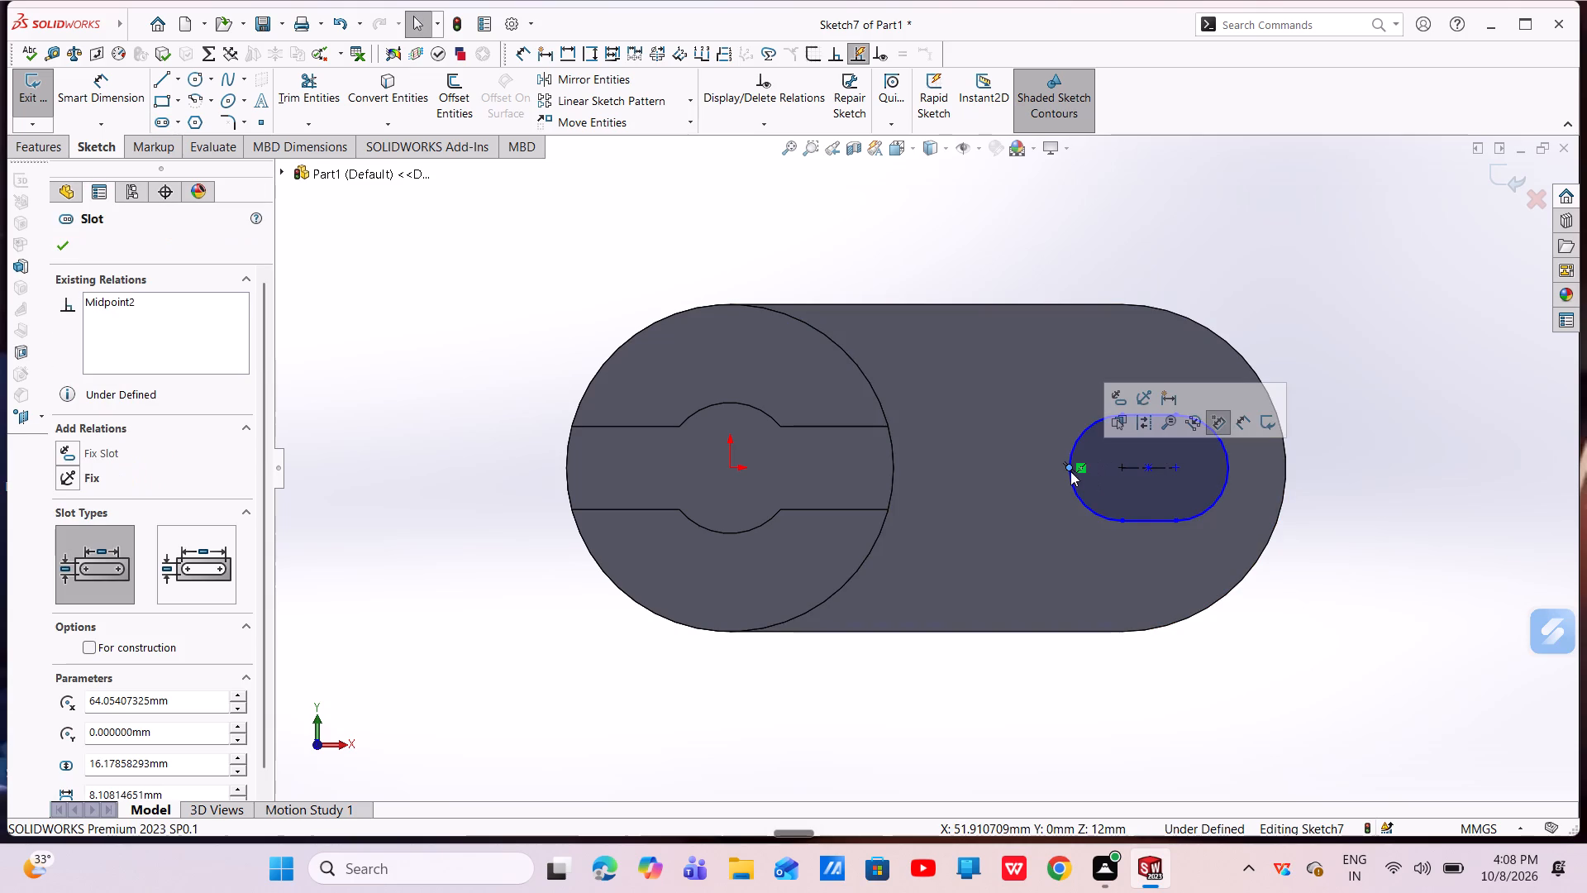
key("Escape")
left_click(108, 92)
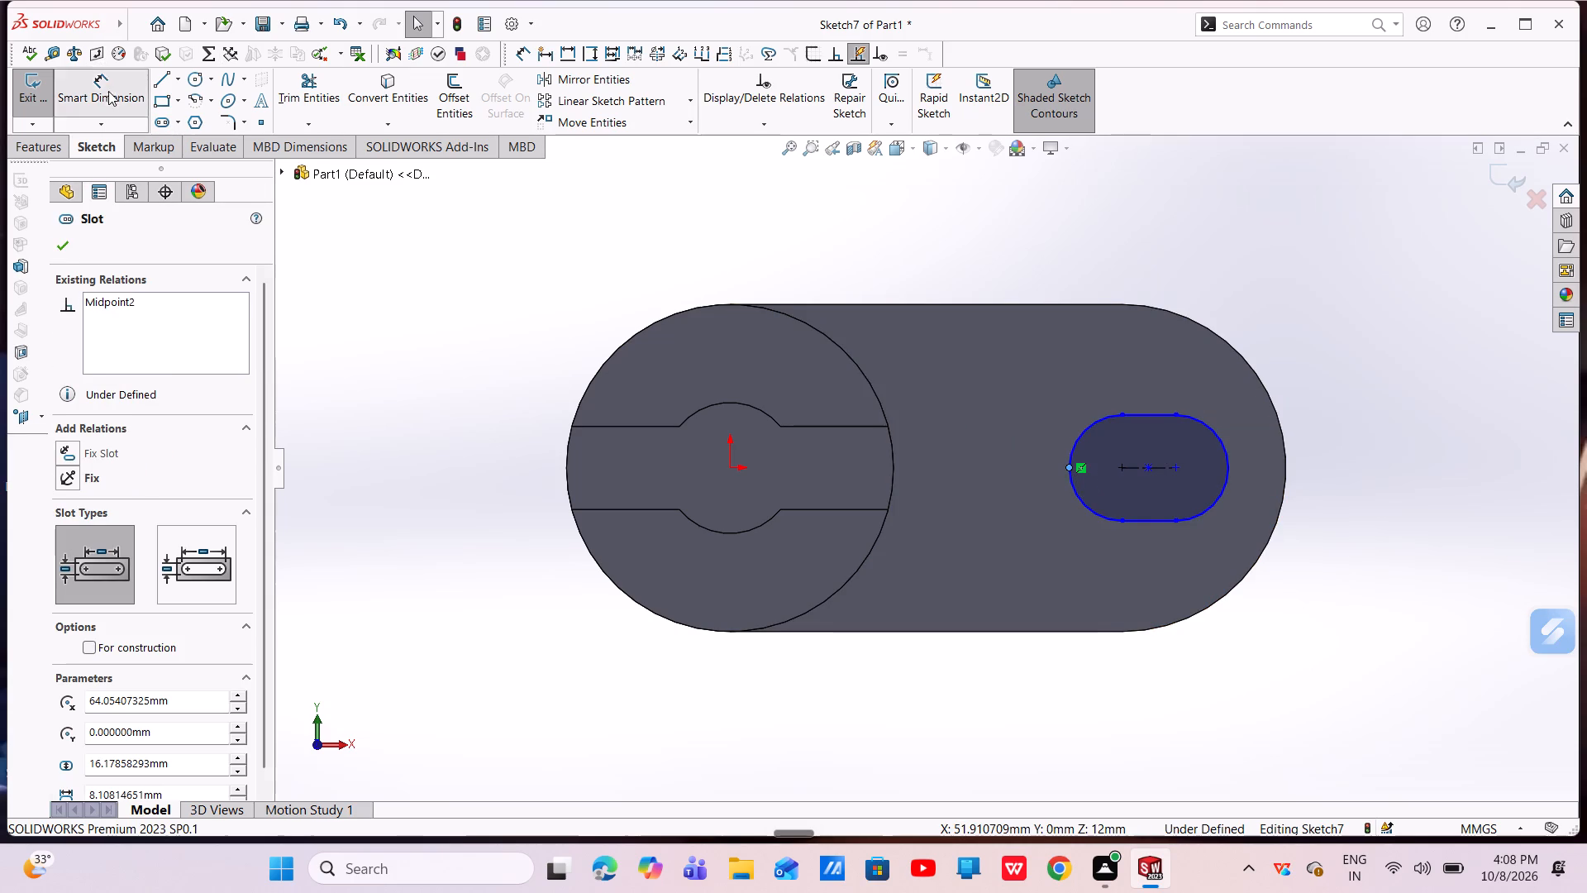
left_click(1080, 432)
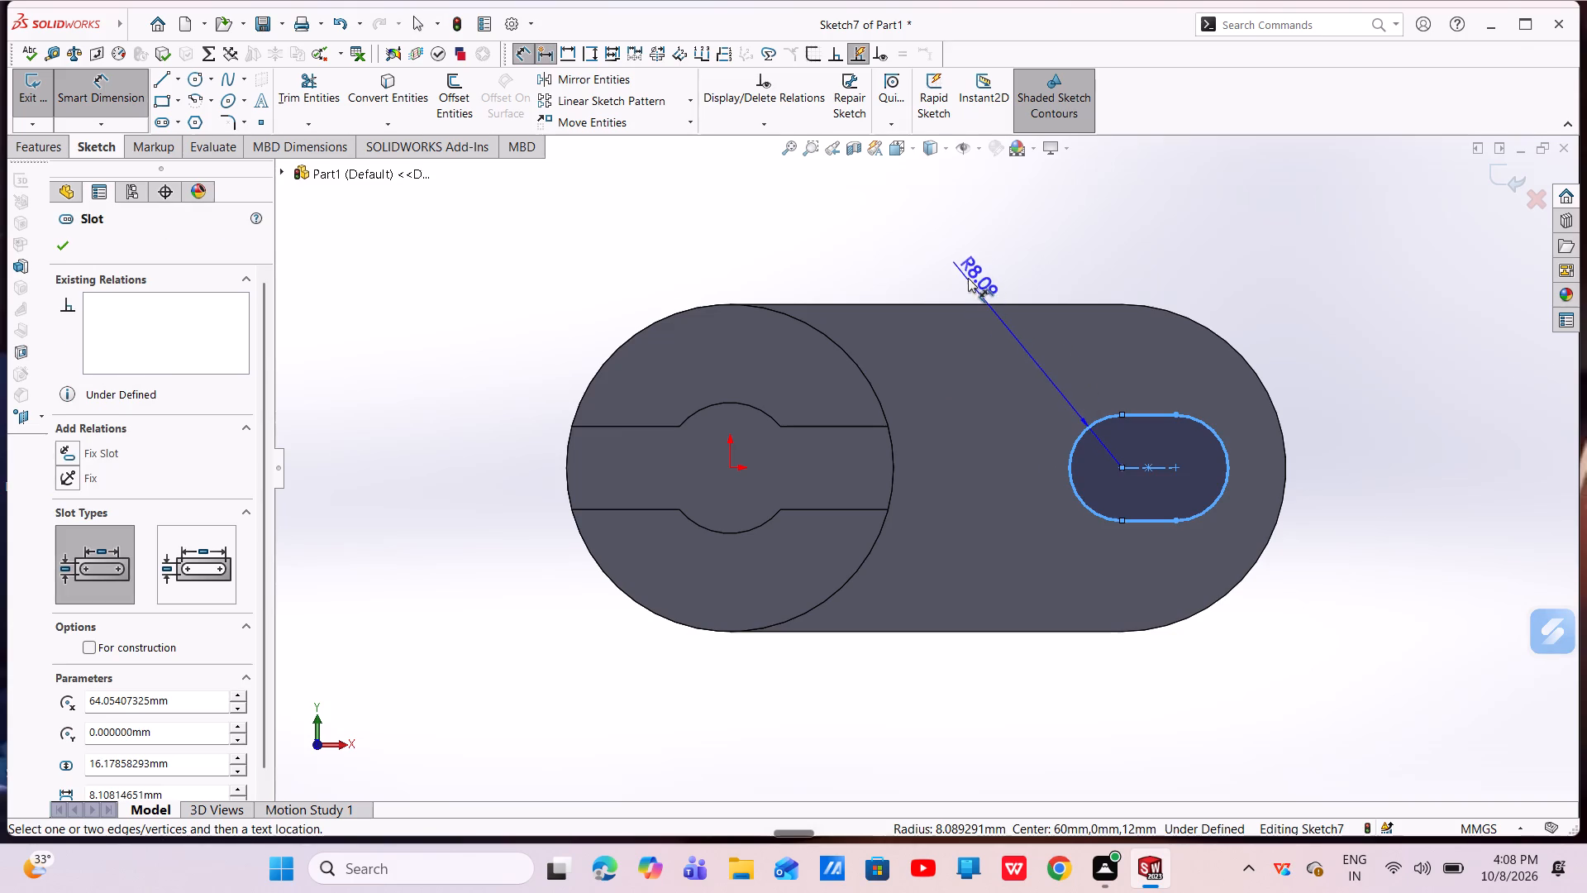
left_click(966, 275)
key("BackSpace")
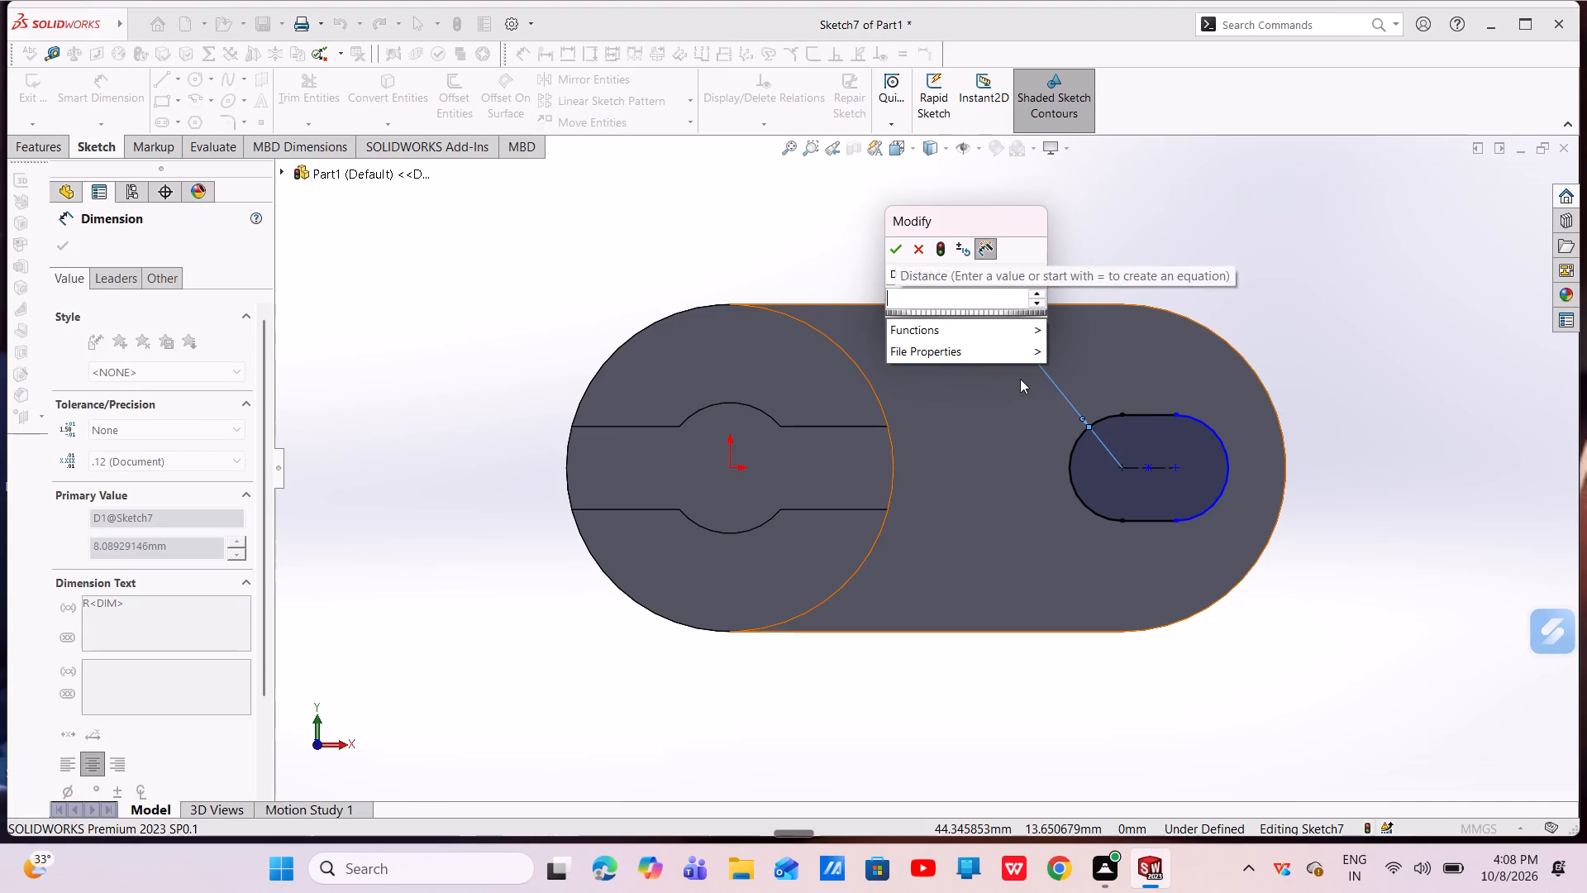
key("6")
key("Return")
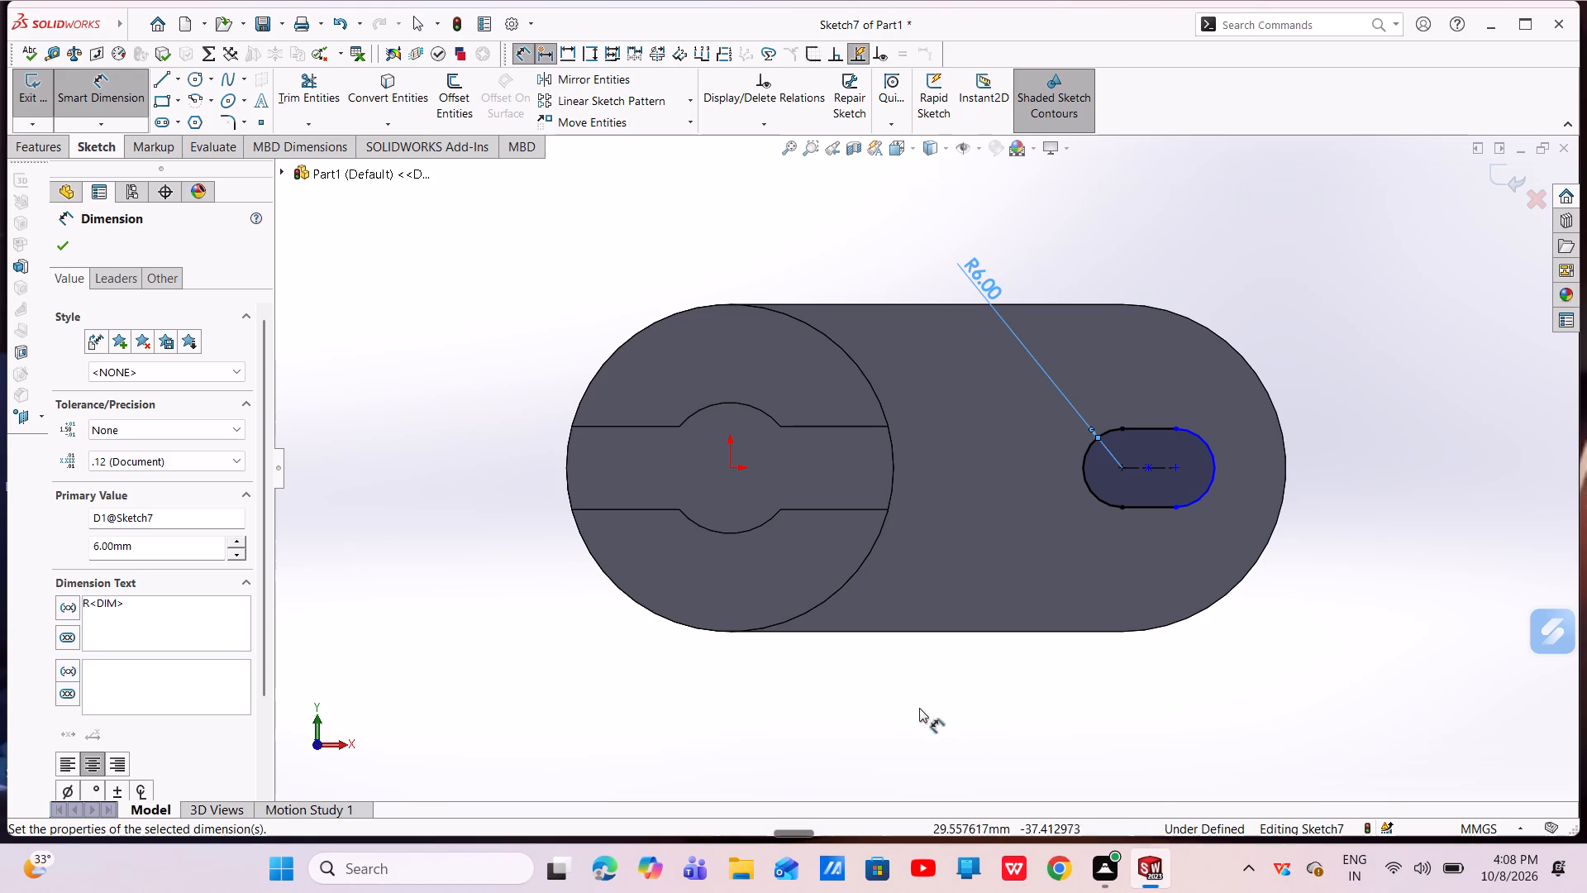
Dimension the horizontal distance from the origin to the slot's midpoint as 60 mm.
left_click(733, 466)
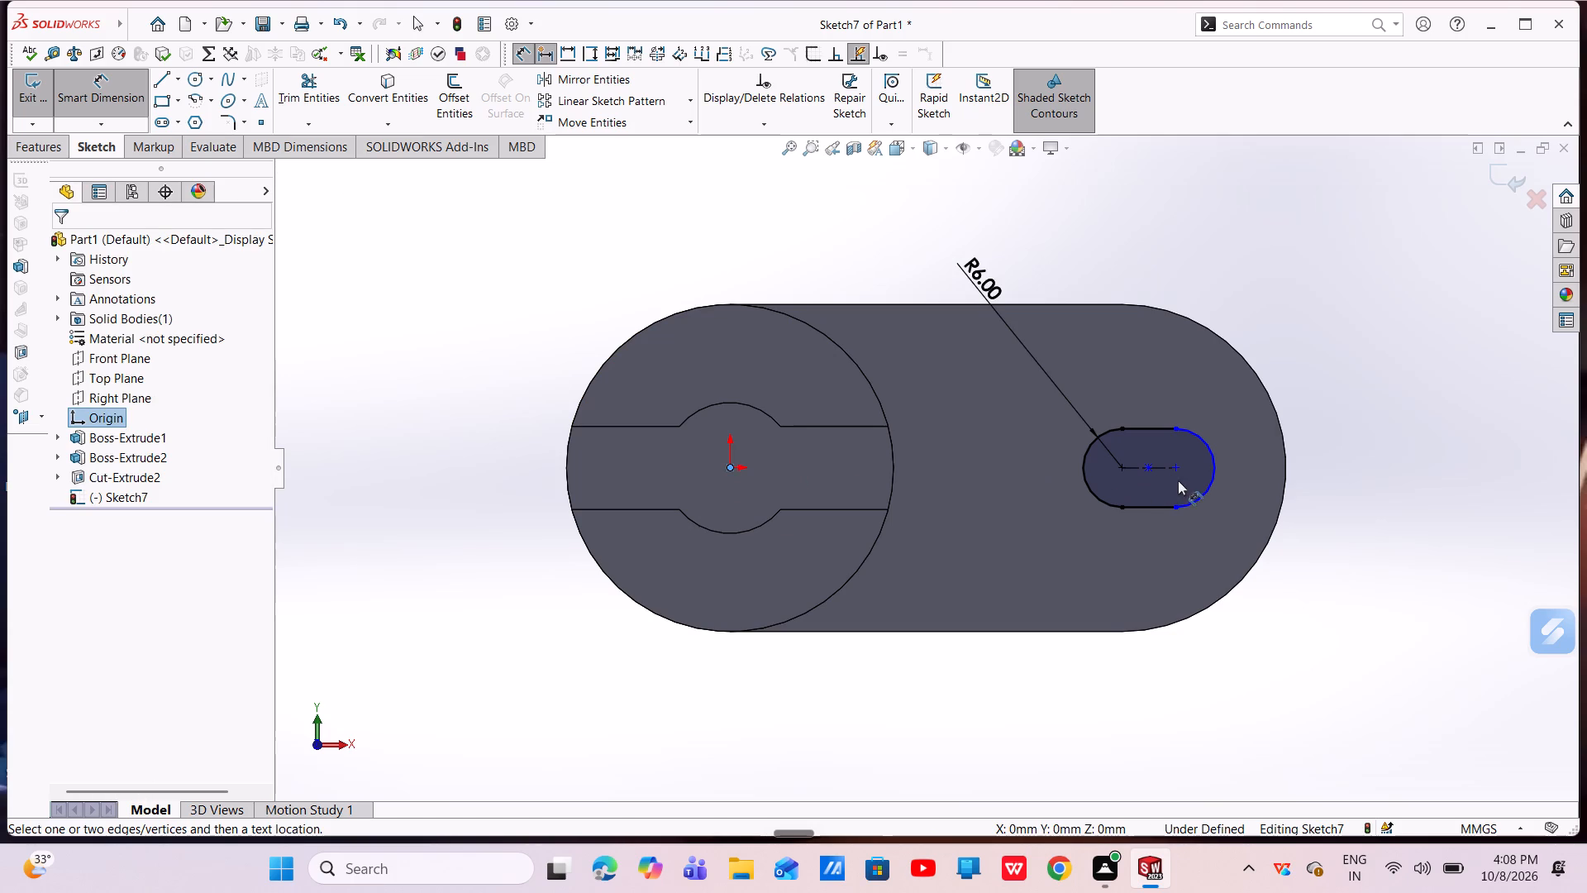
left_click(1151, 465)
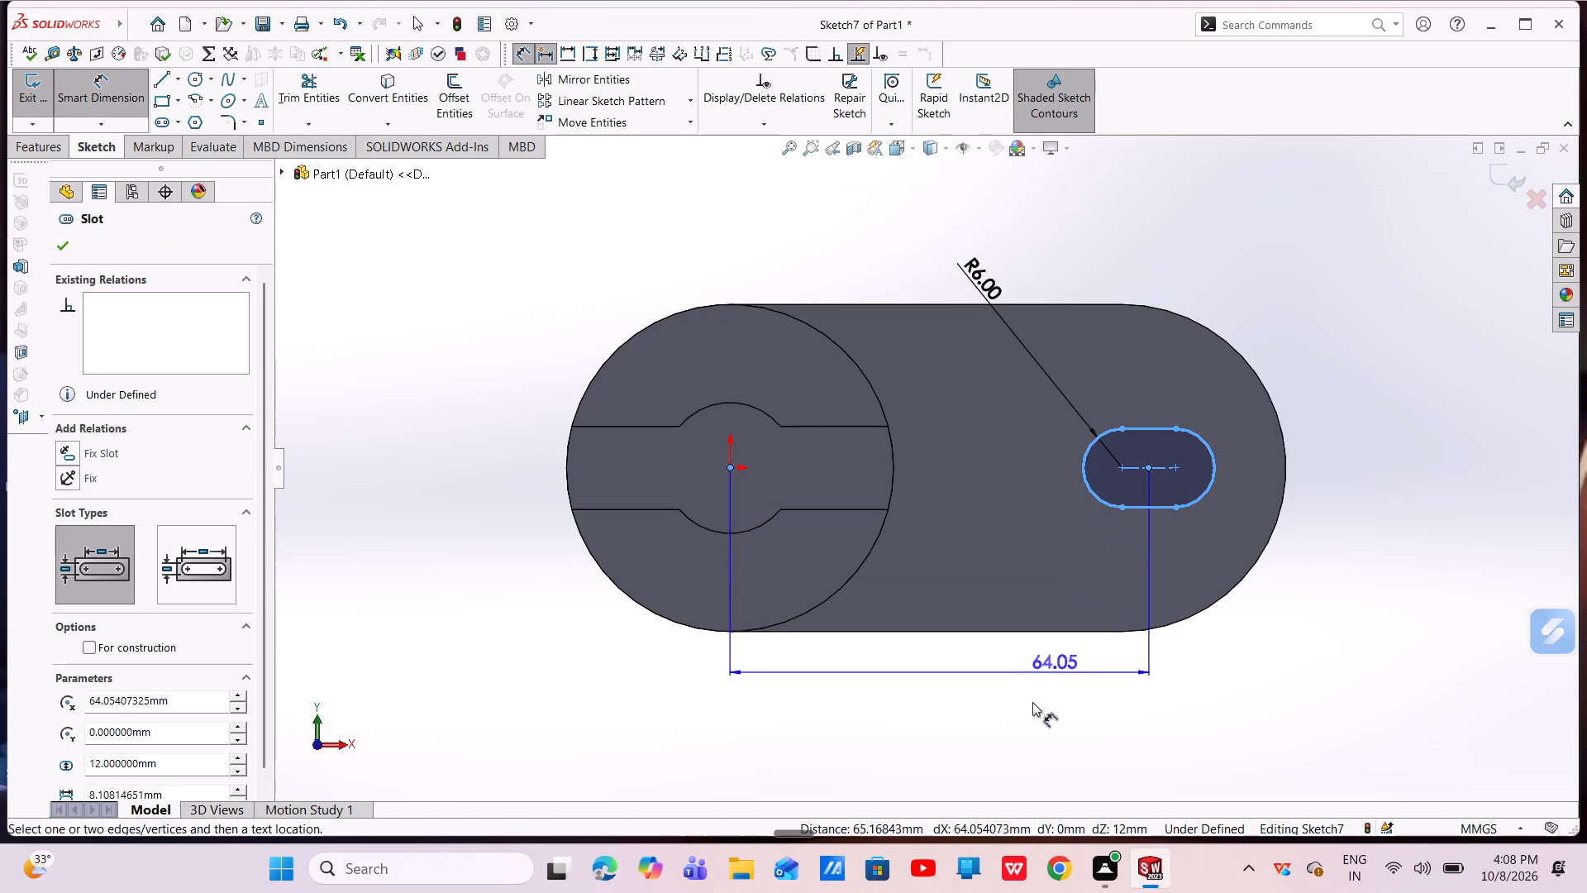
left_click(1004, 720)
key("BackSpace")
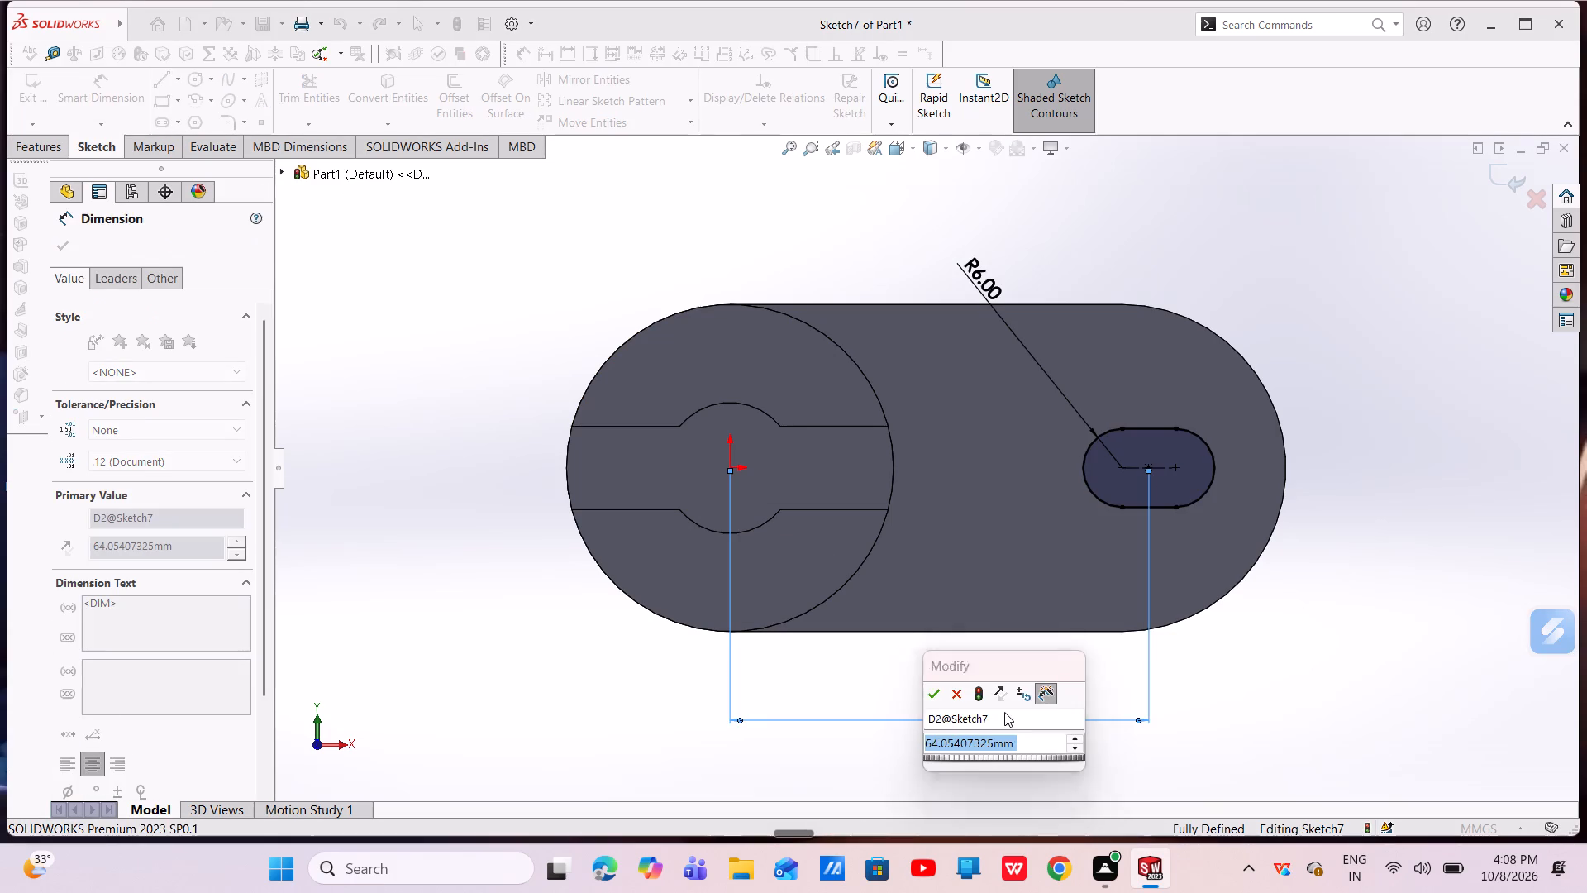
key("6")
key("0")
key("Return")
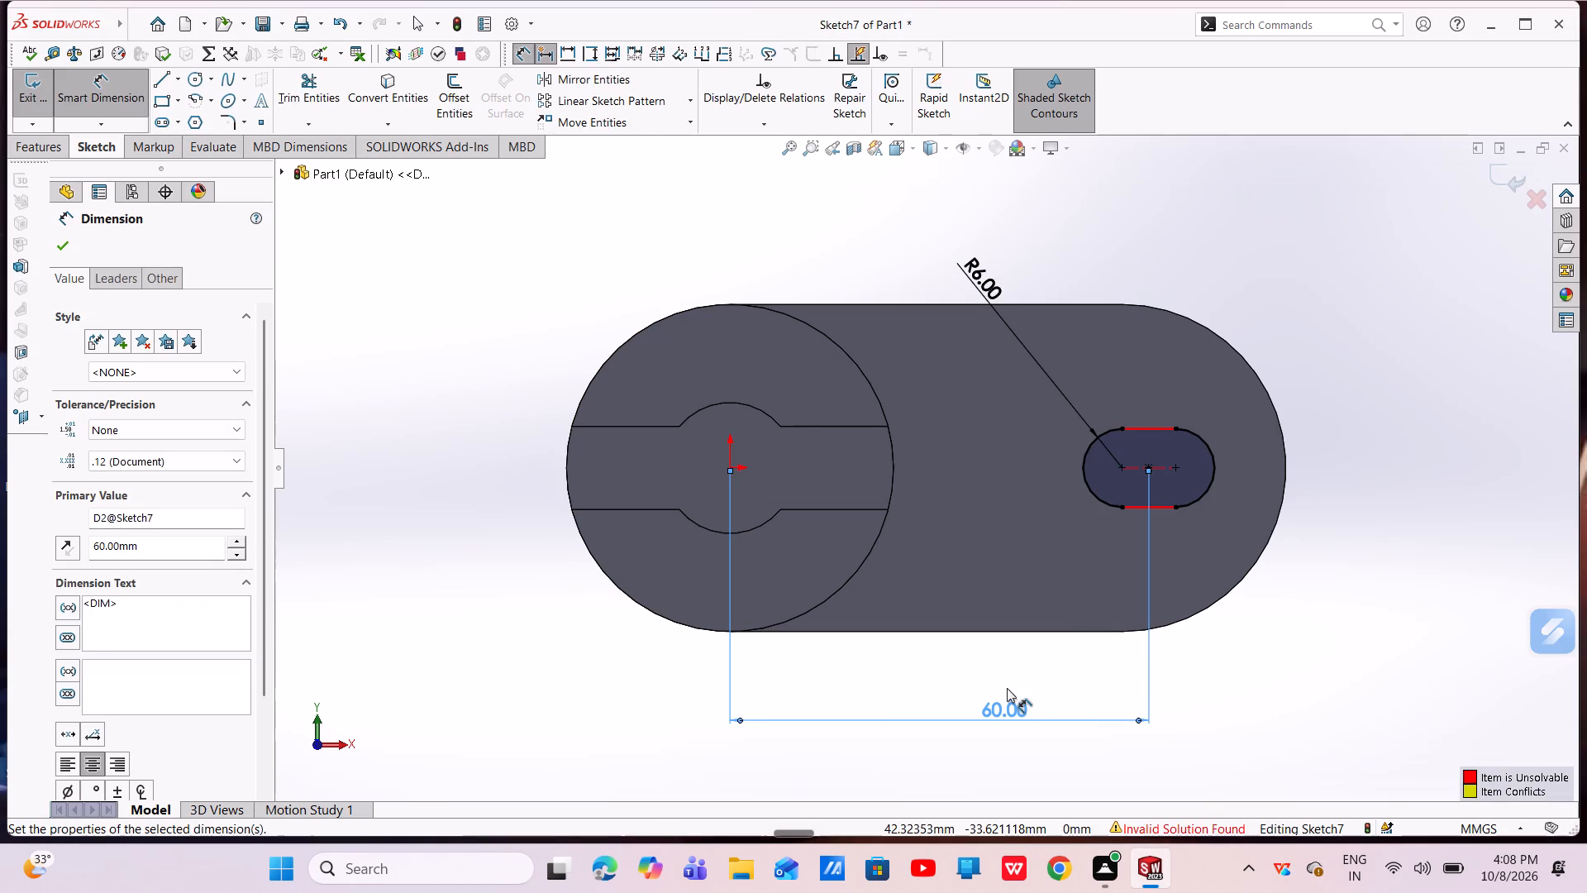
key("Escape")
key("Escape")
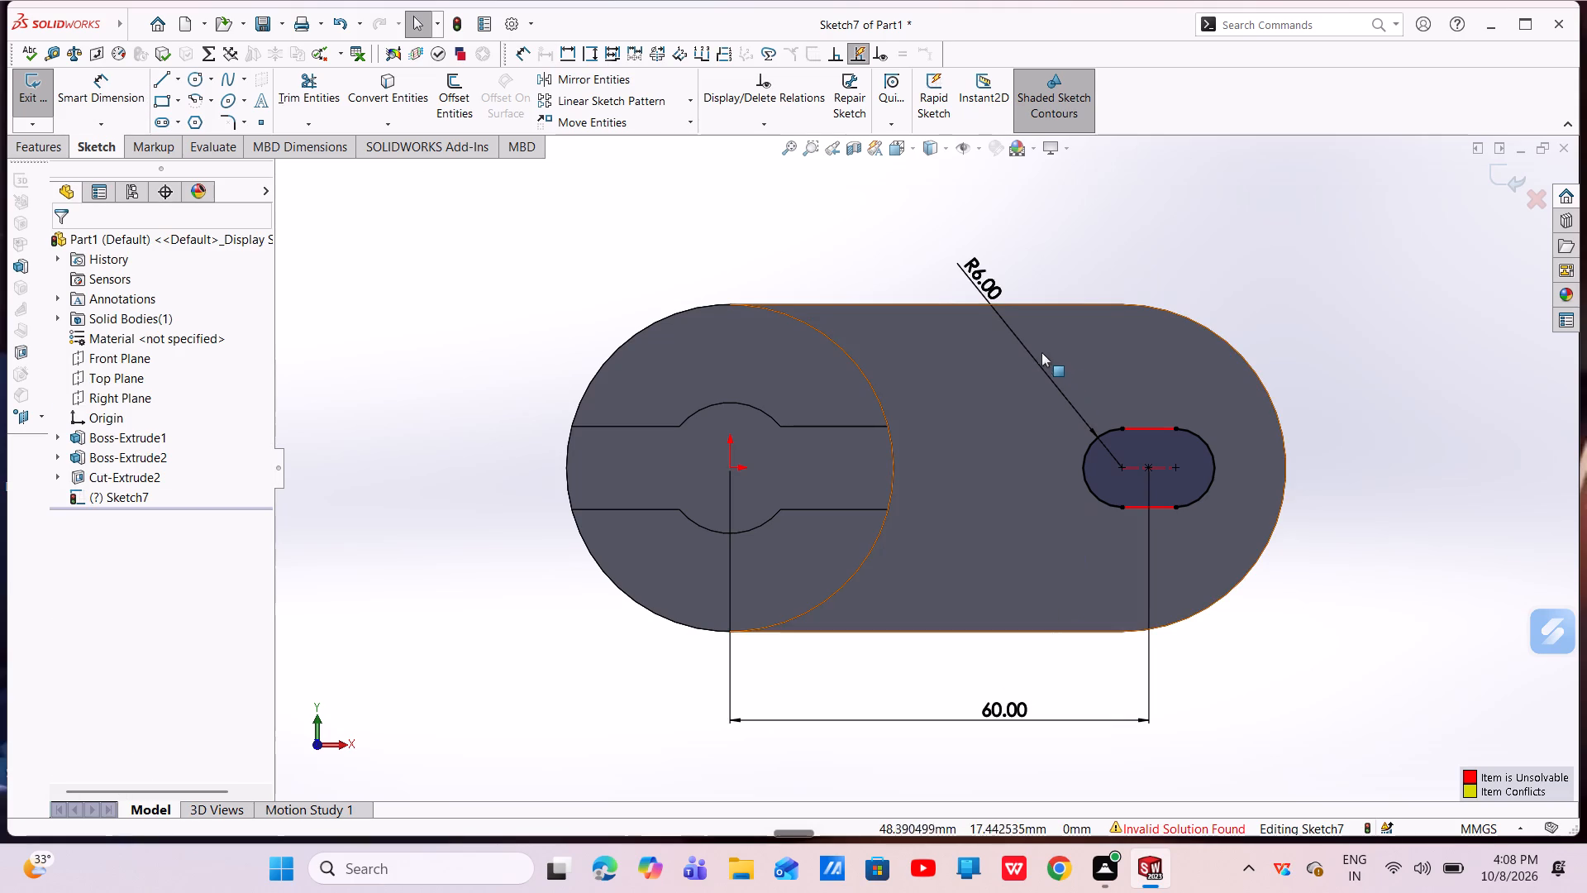
Delete the 6 mm radius dimension from the slot sketch.
left_click(1013, 336)
right_click(1013, 336)
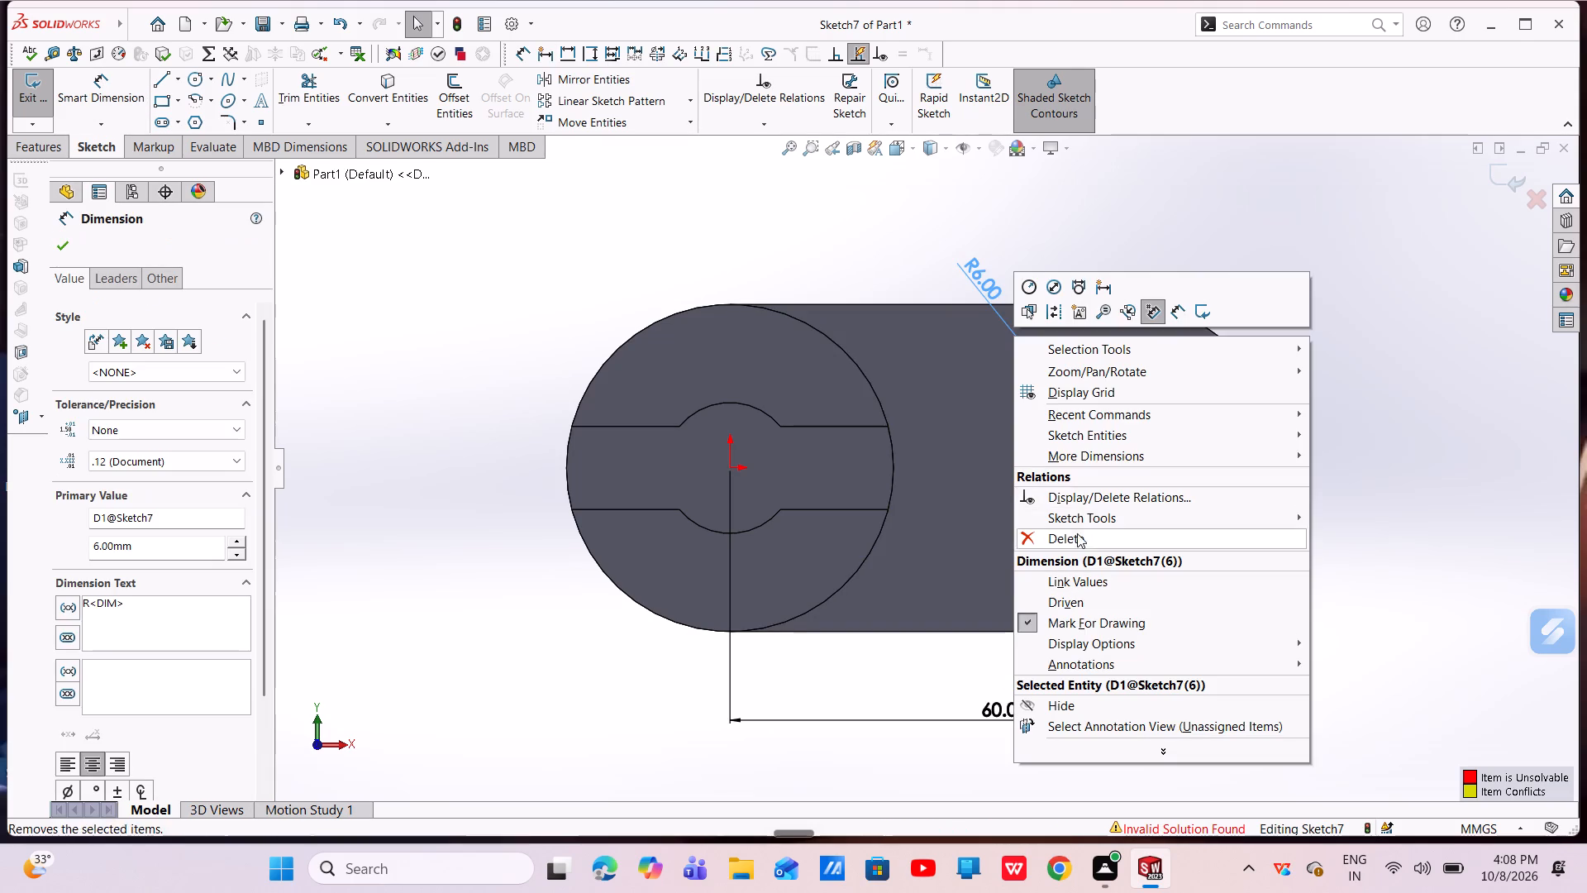
left_click(1076, 540)
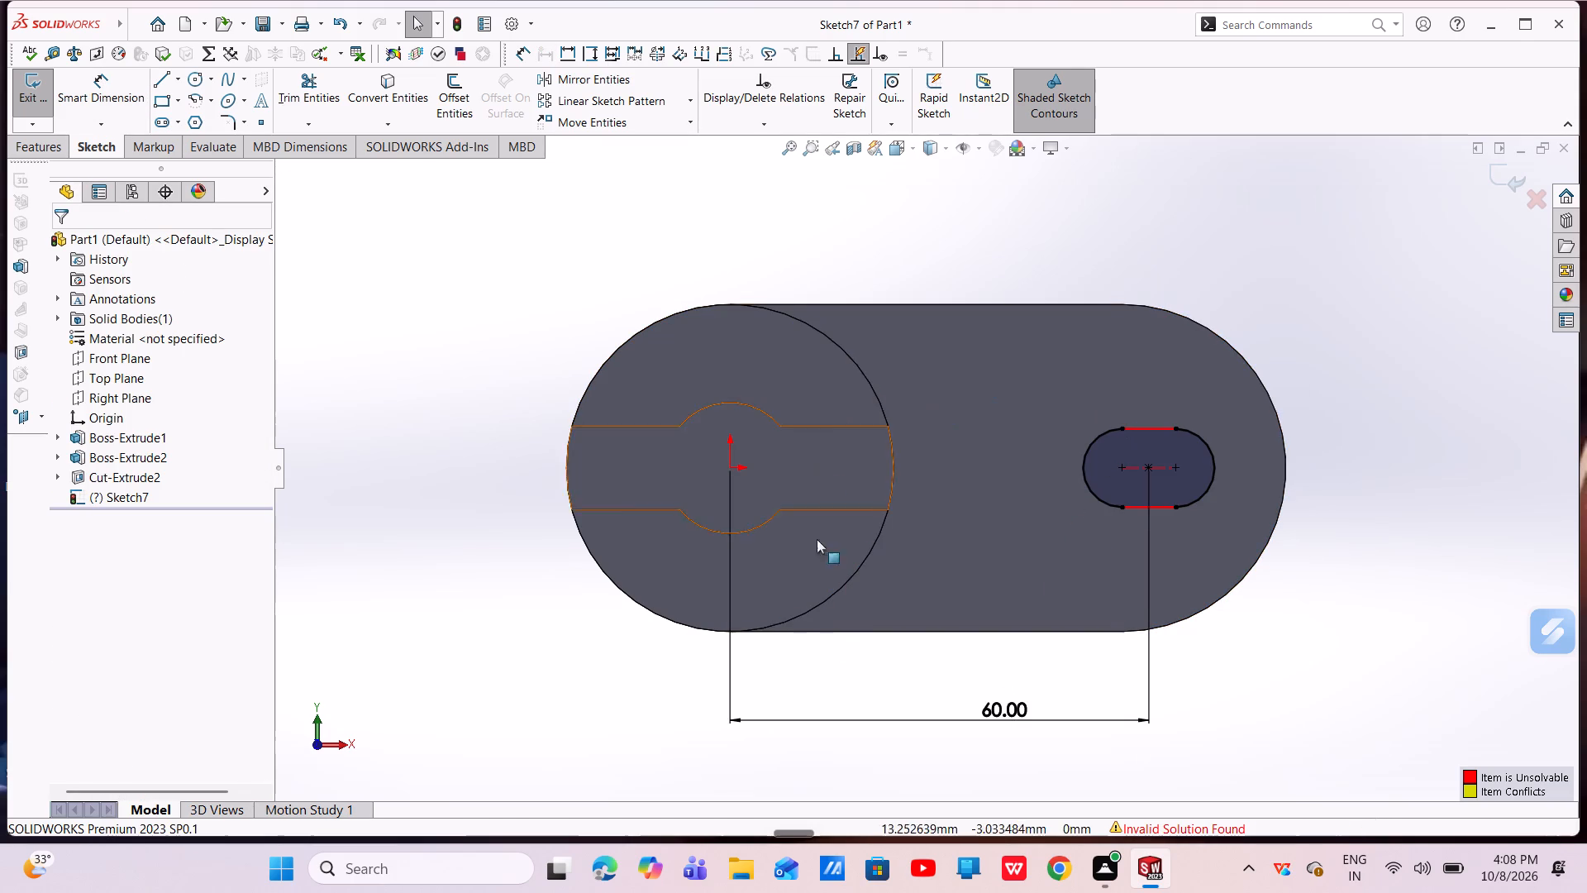
Re-enter 60 mm for the horizontal distance from the origin to the slot's midpoint.
double_click(1021, 713)
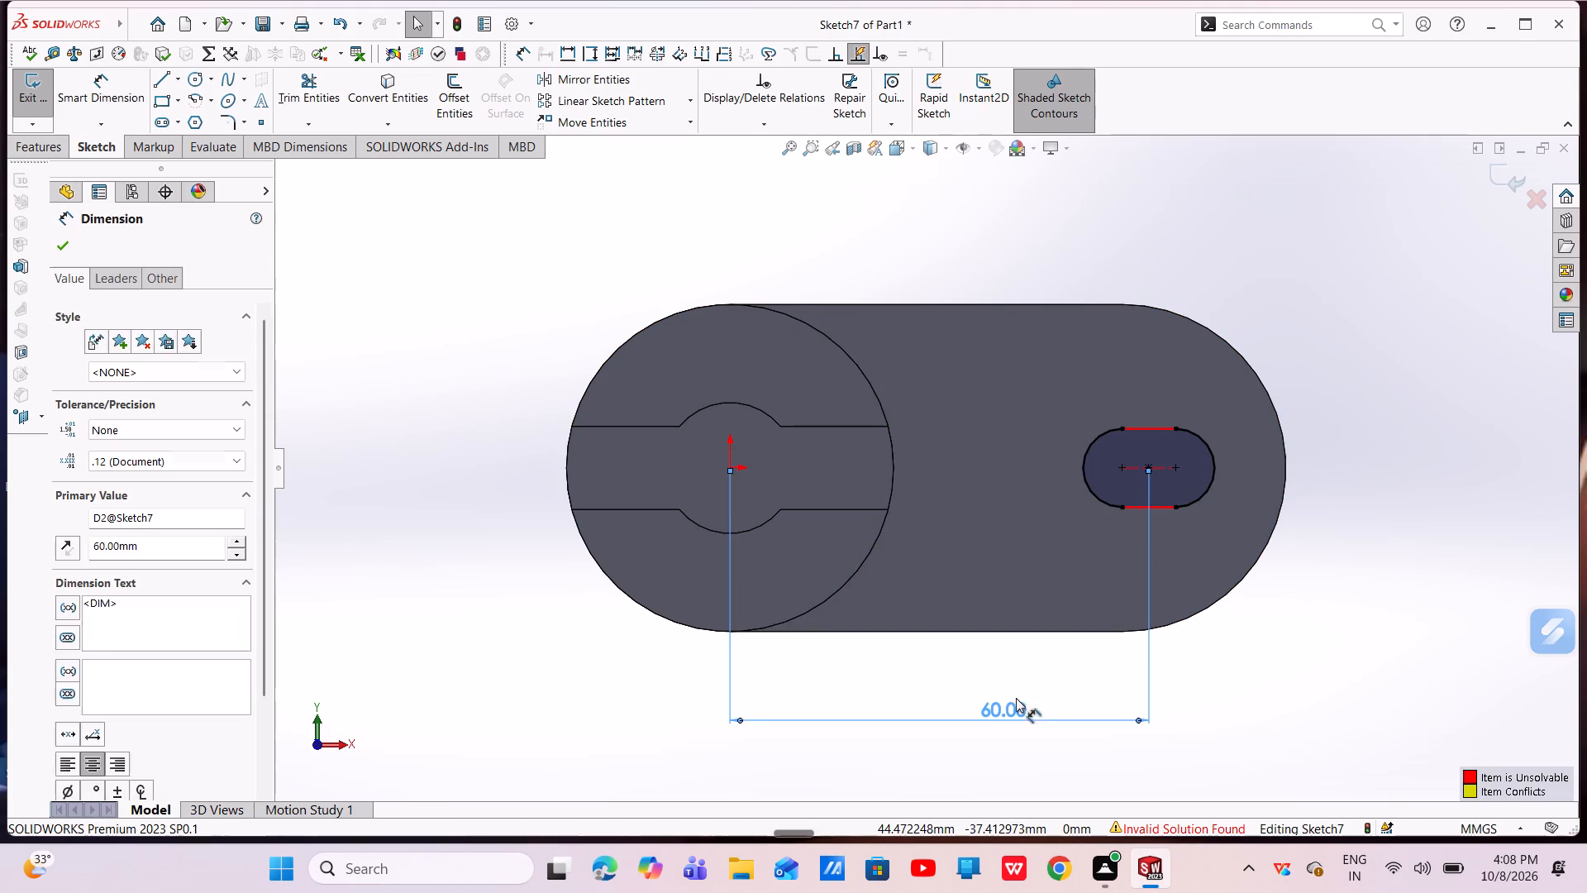
key("BackSpace")
type("60")
key("Return")
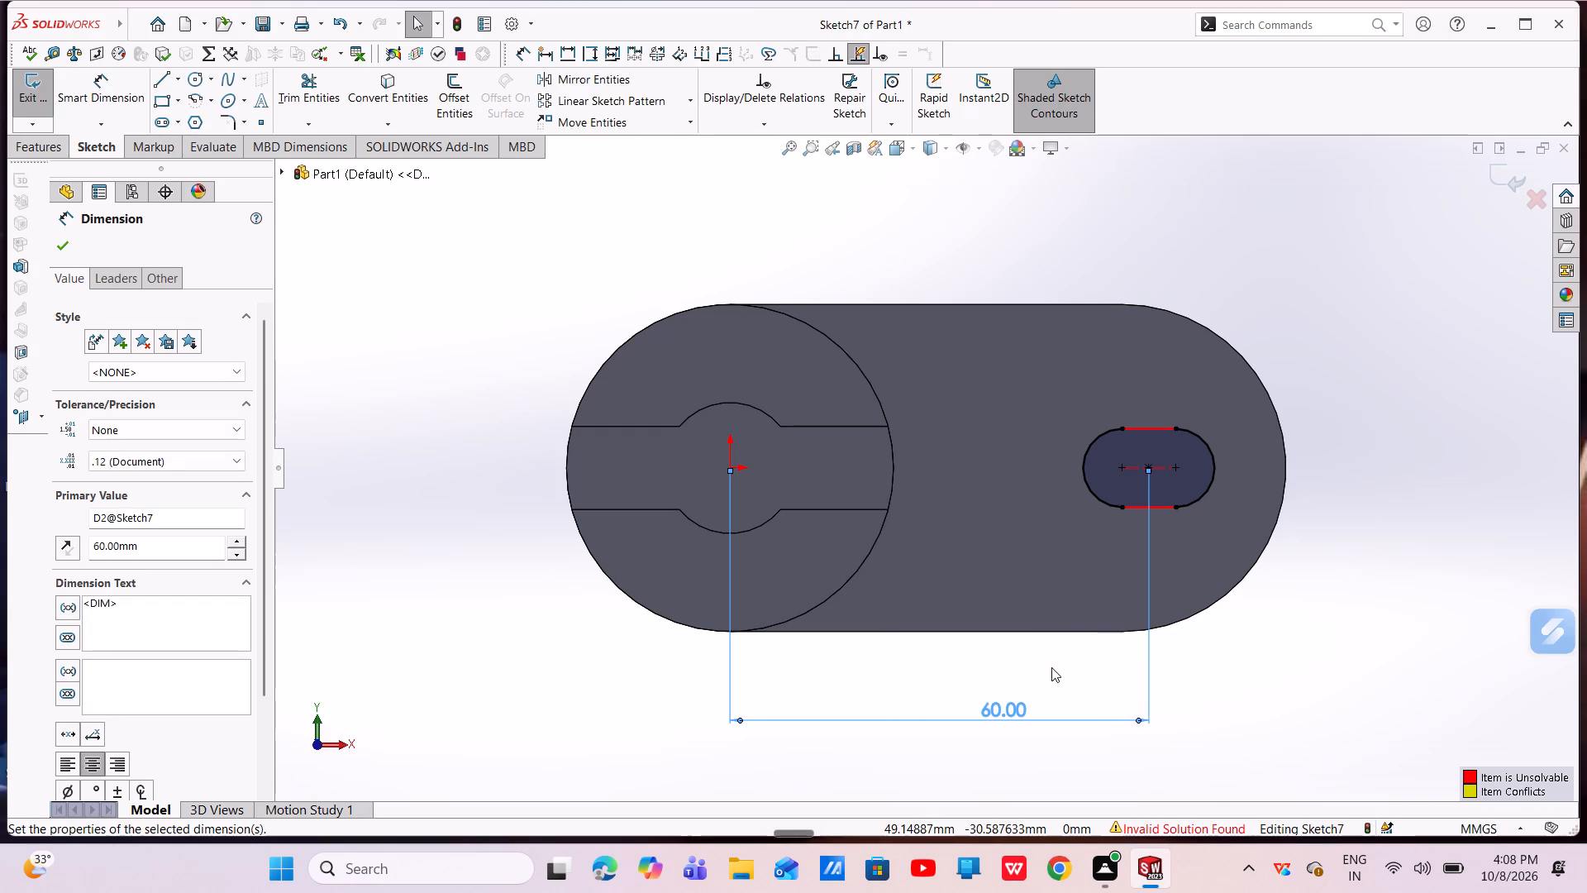
key("Escape")
key("Escape")
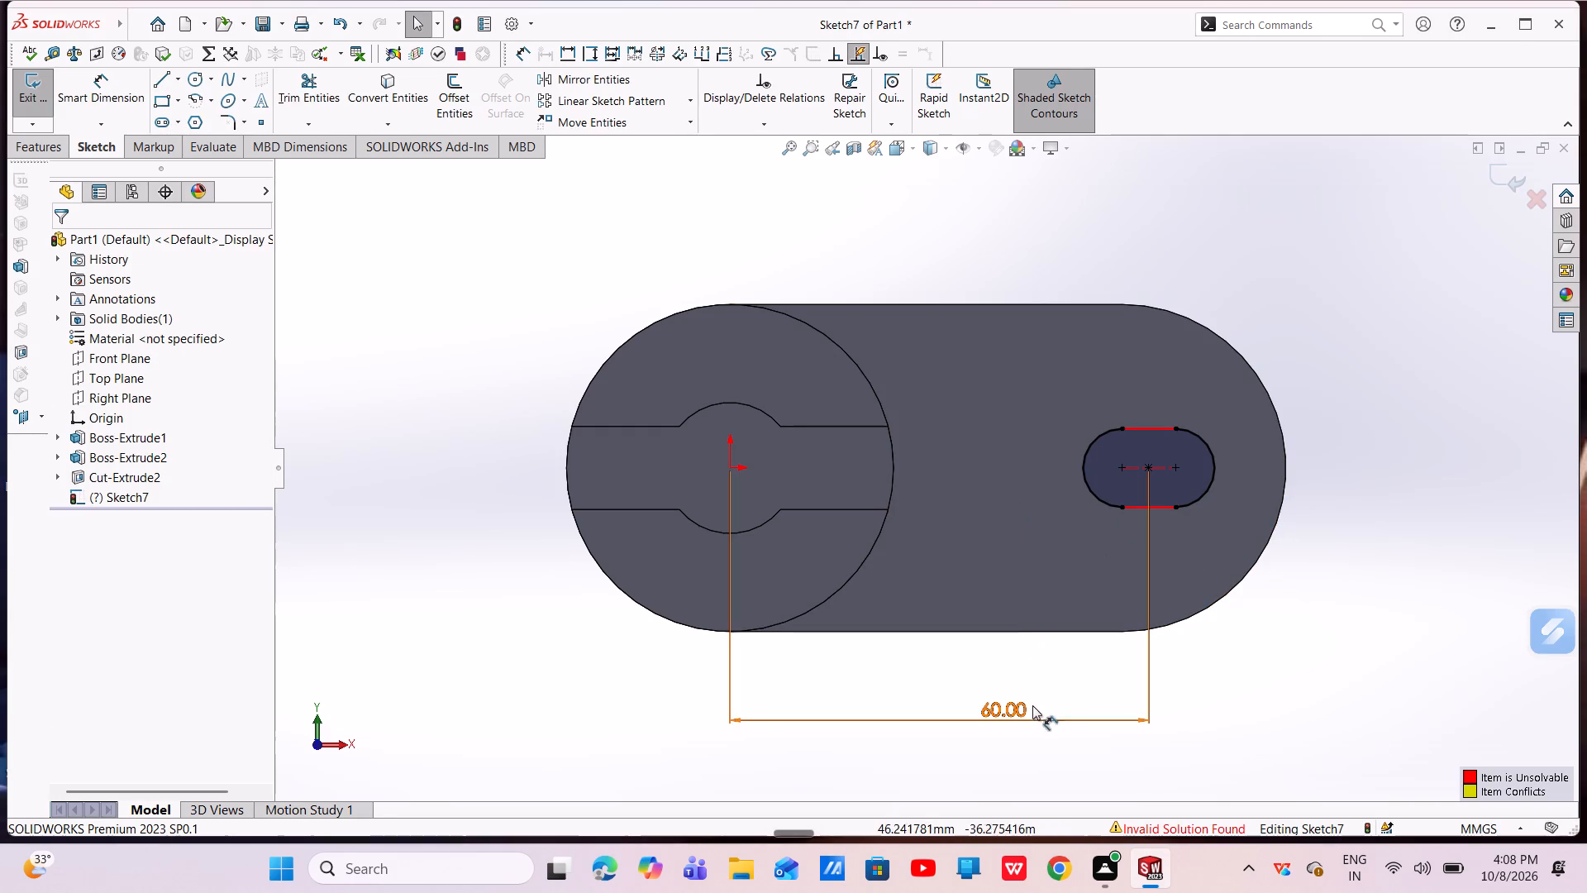
left_click(1029, 726)
key("Escape")
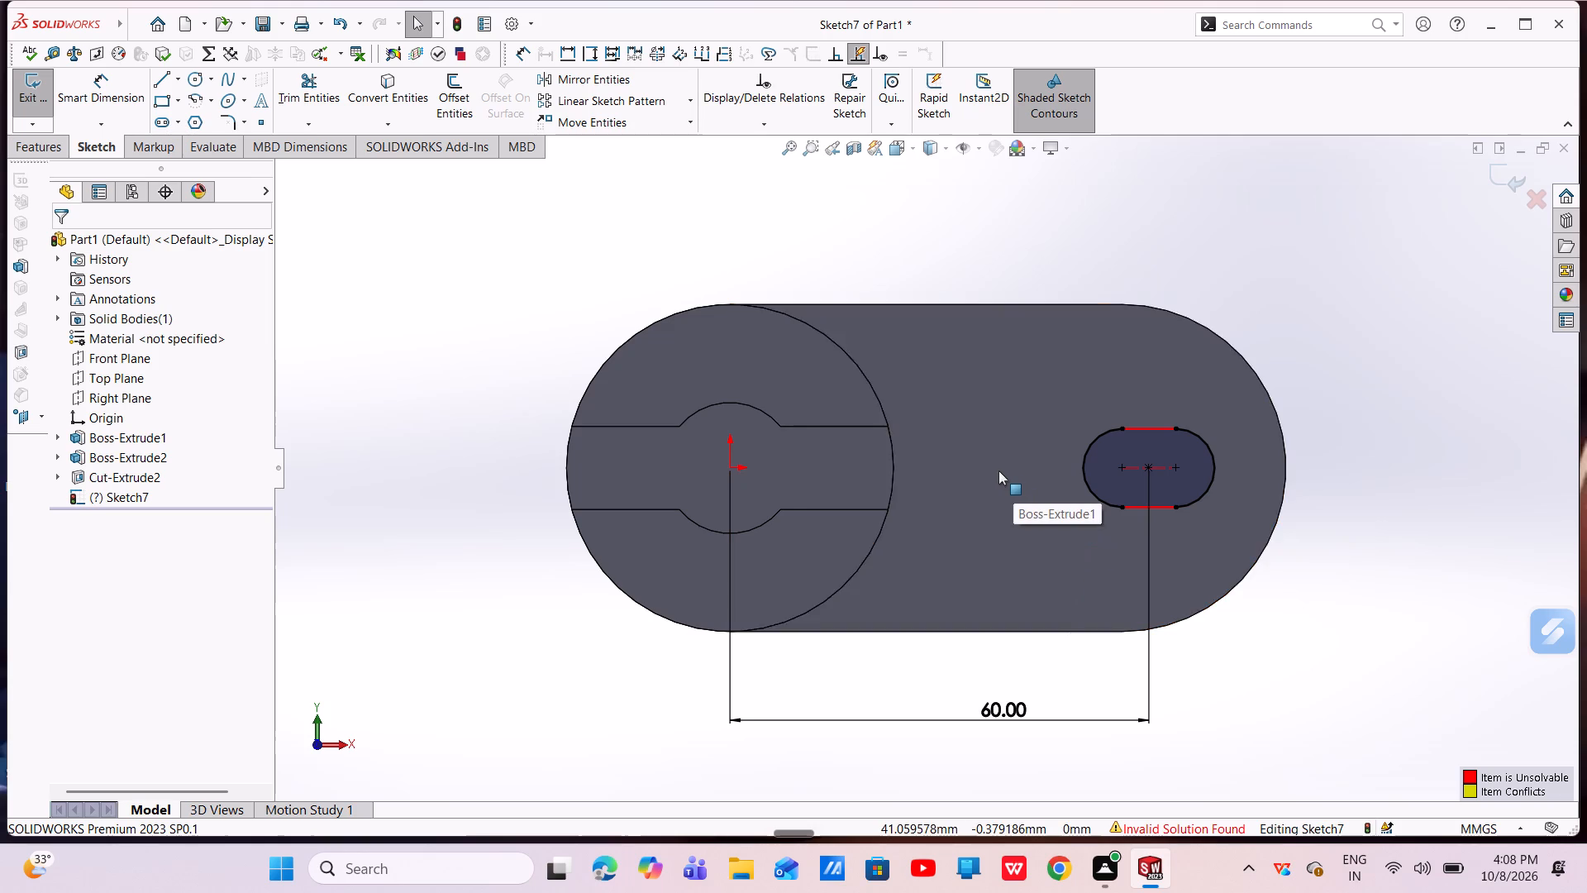
key("Escape")
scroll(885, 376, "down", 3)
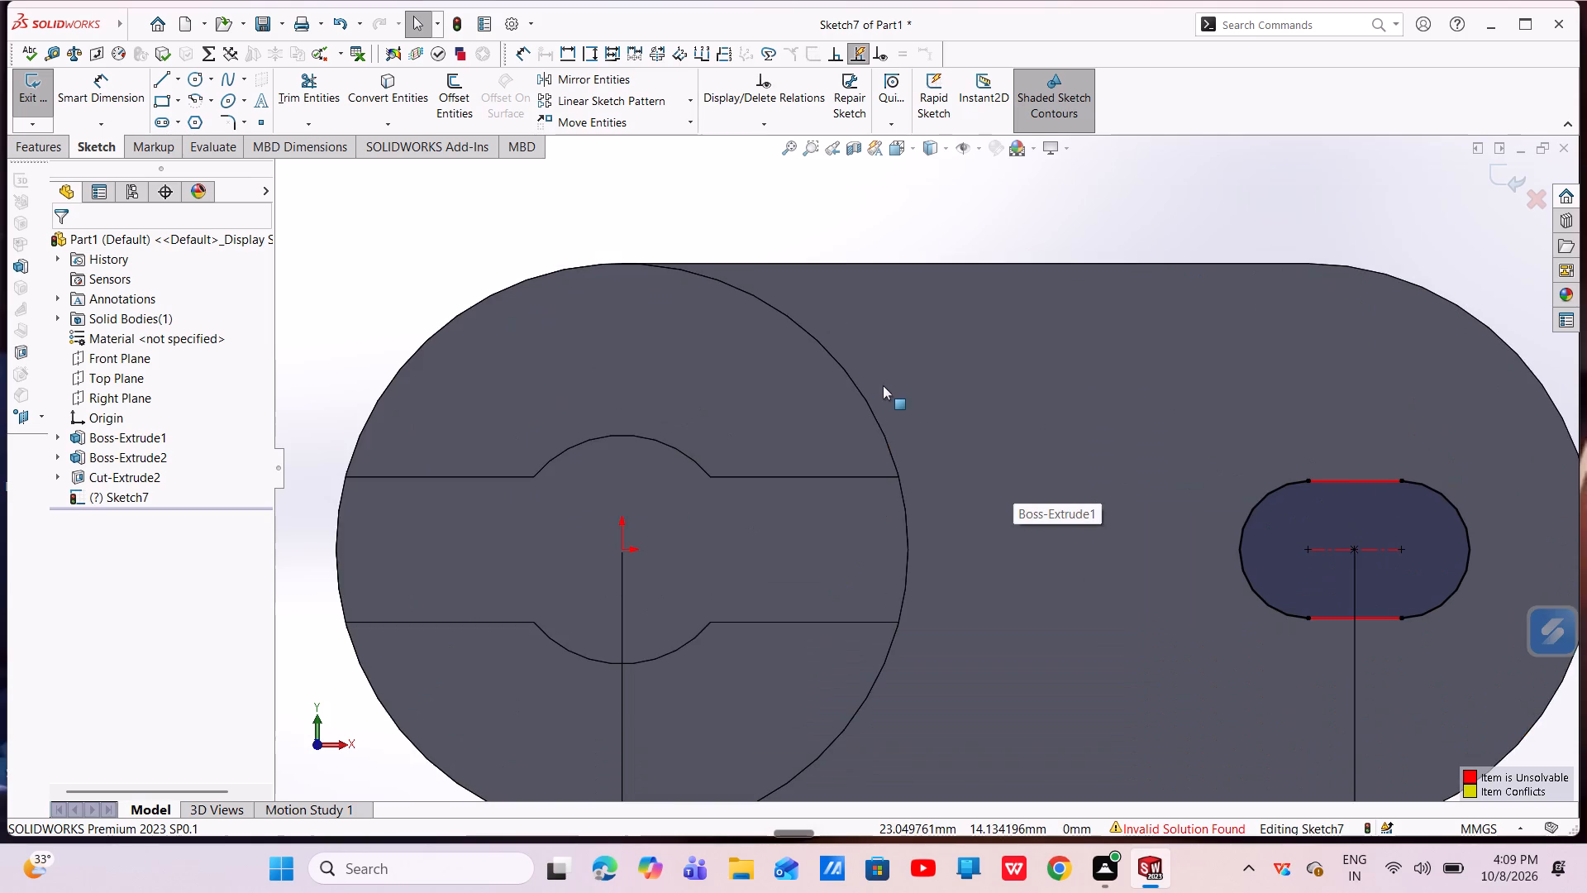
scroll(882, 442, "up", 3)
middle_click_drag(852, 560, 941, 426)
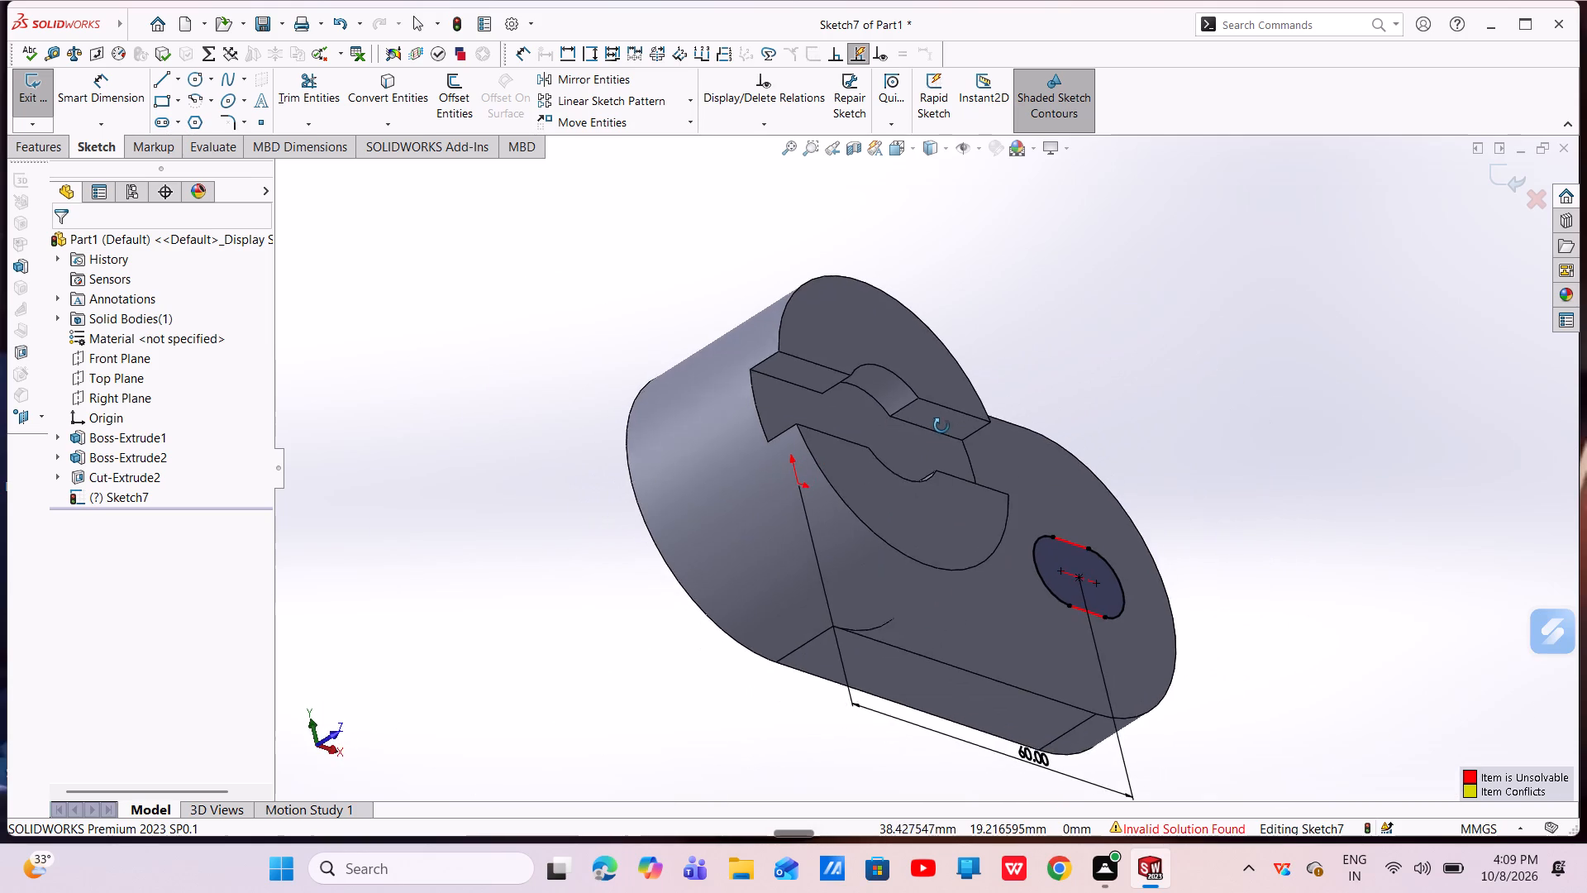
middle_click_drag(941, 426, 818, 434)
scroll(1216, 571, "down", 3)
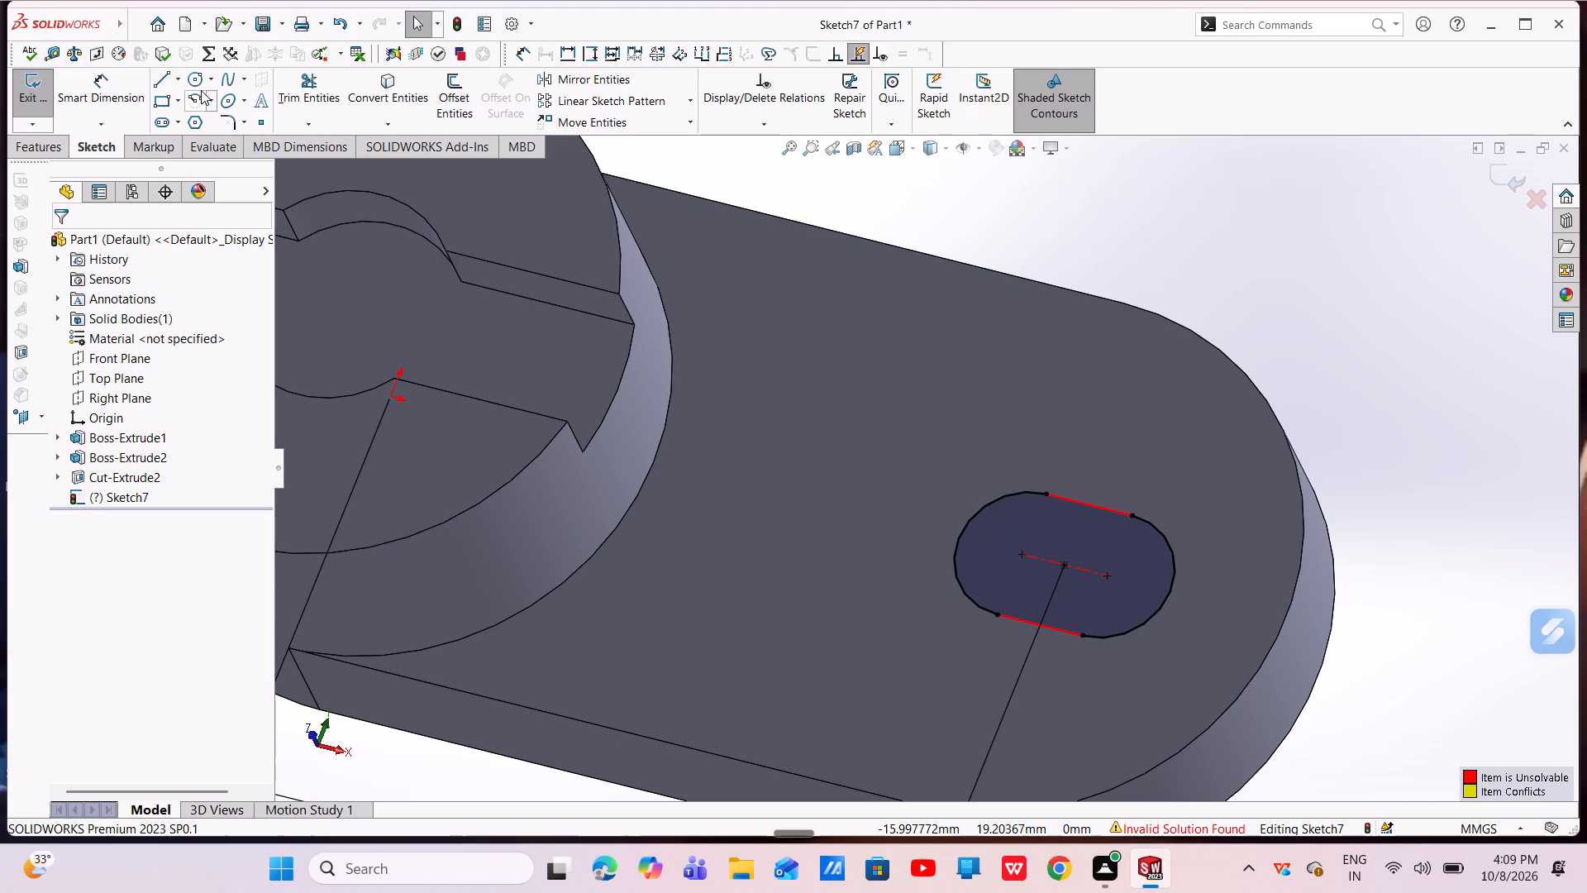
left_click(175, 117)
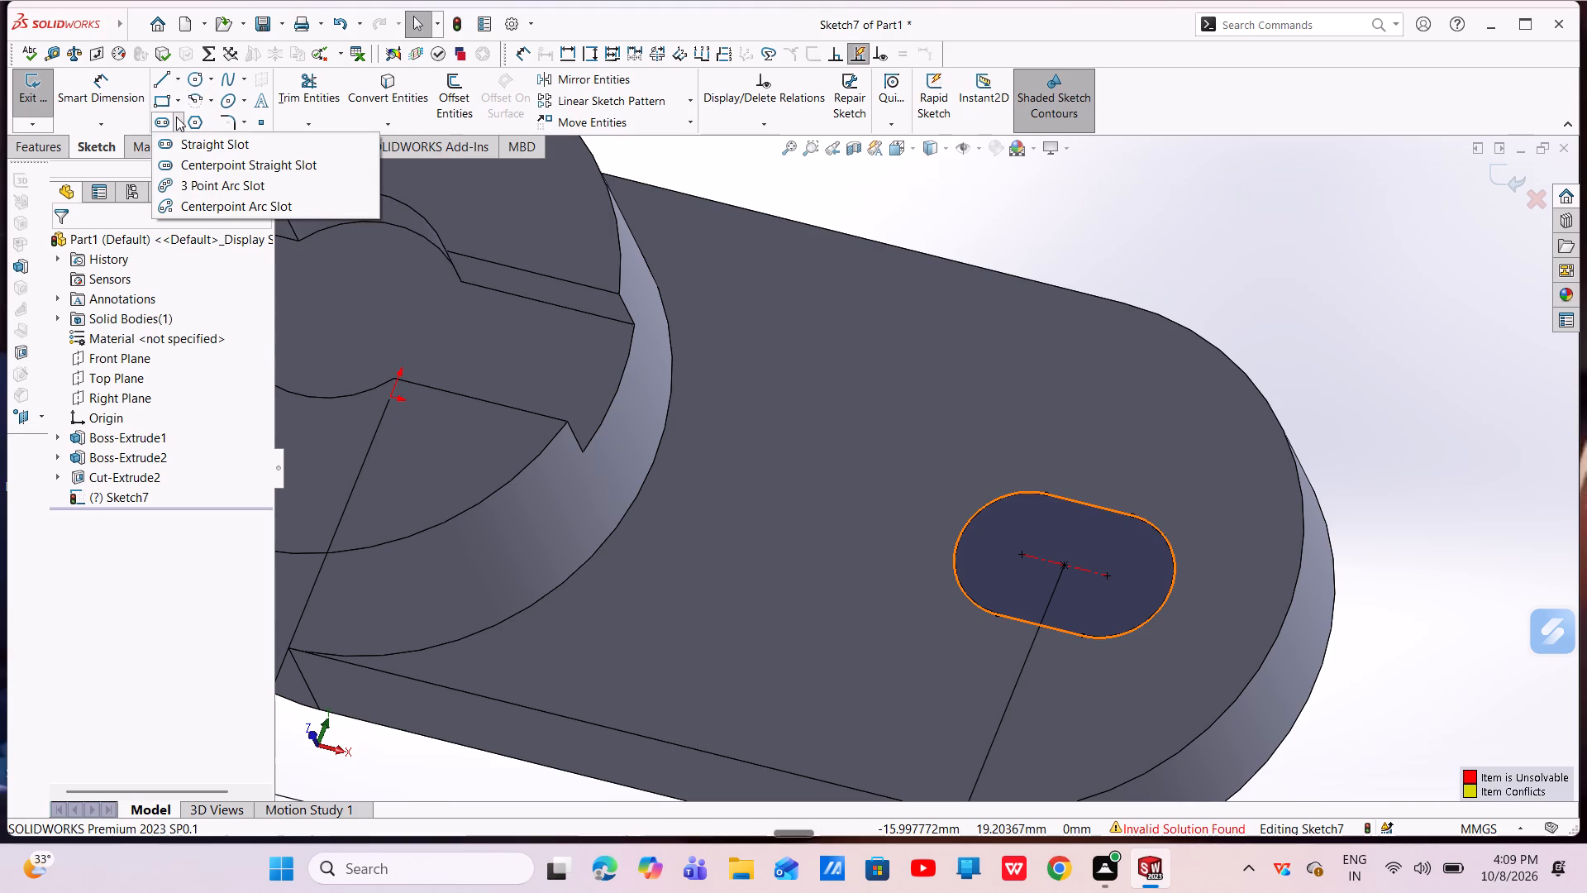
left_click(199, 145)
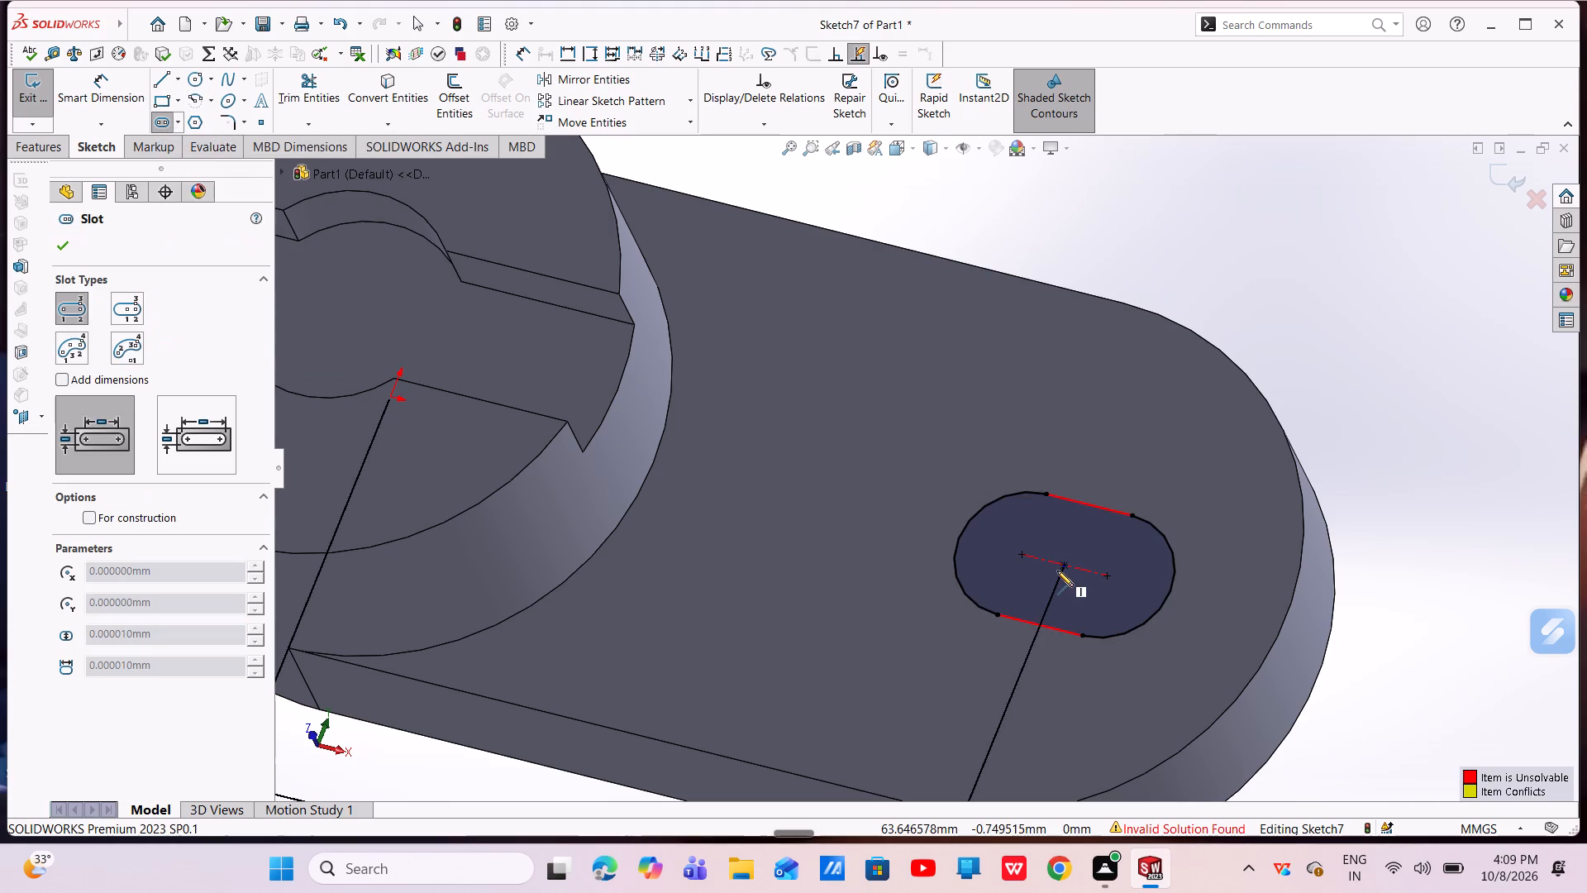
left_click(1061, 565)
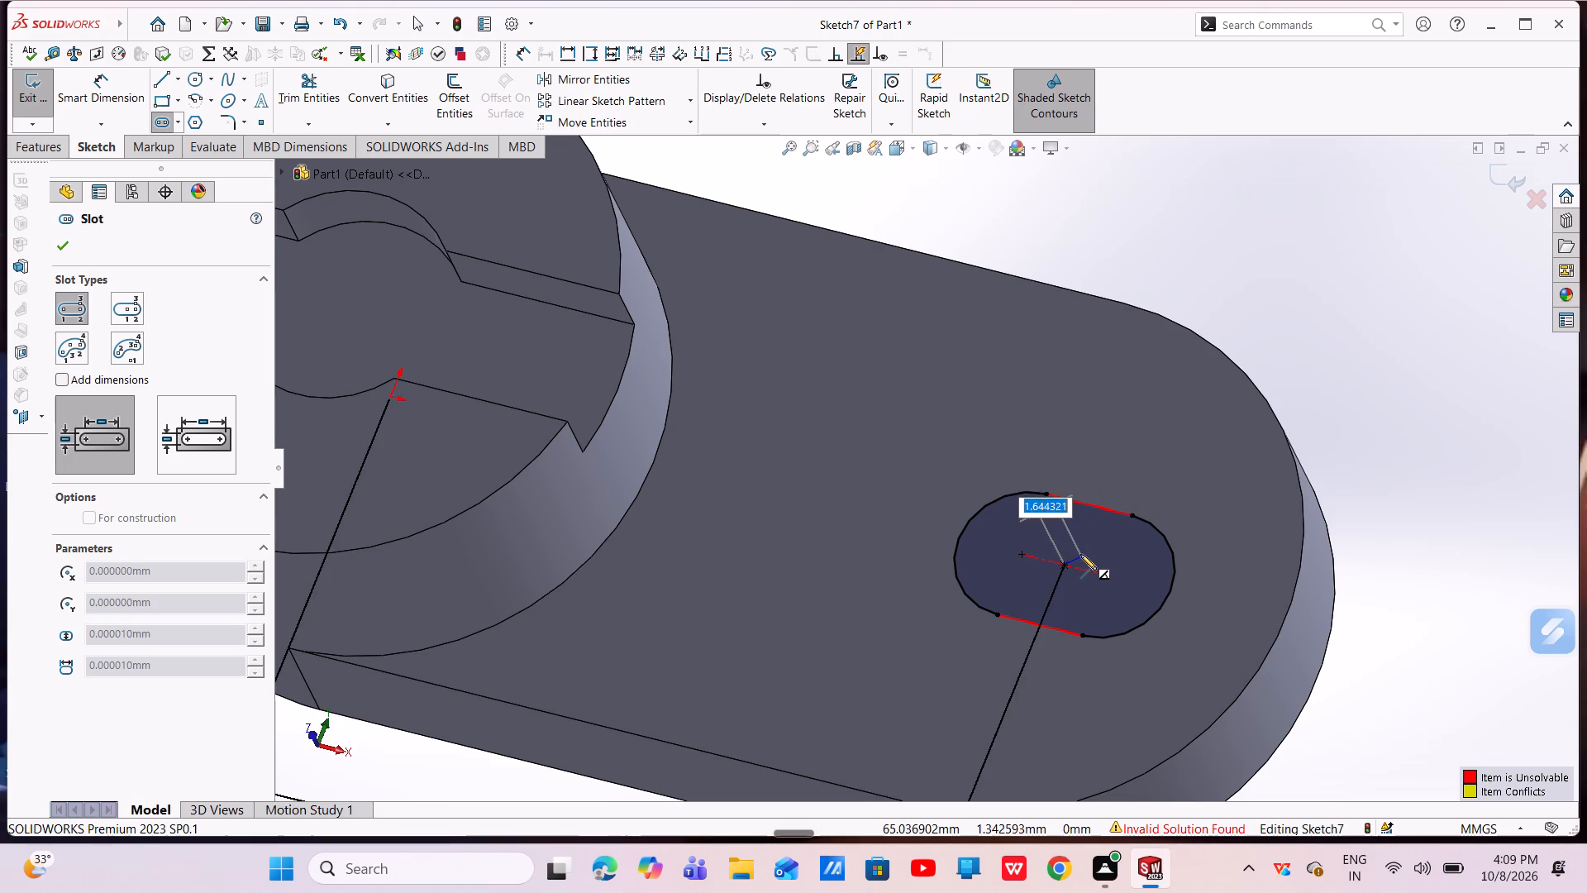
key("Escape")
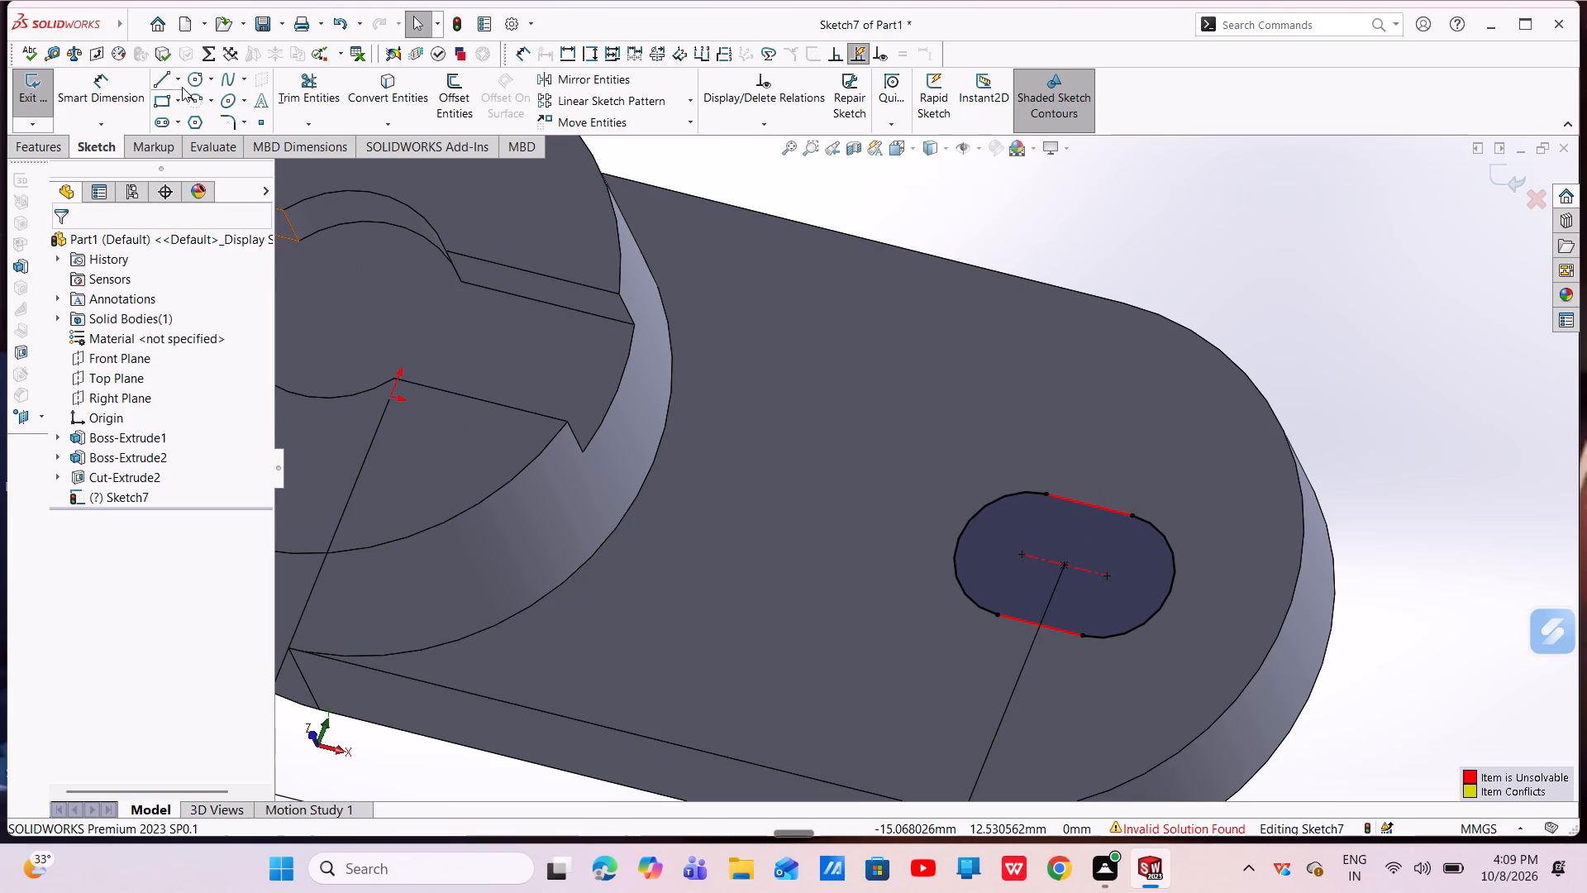
Sketch a larger straight slot around the existing one, sharing its end centers, about 8 mm between centers and 21 mm wide.
left_click(168, 118)
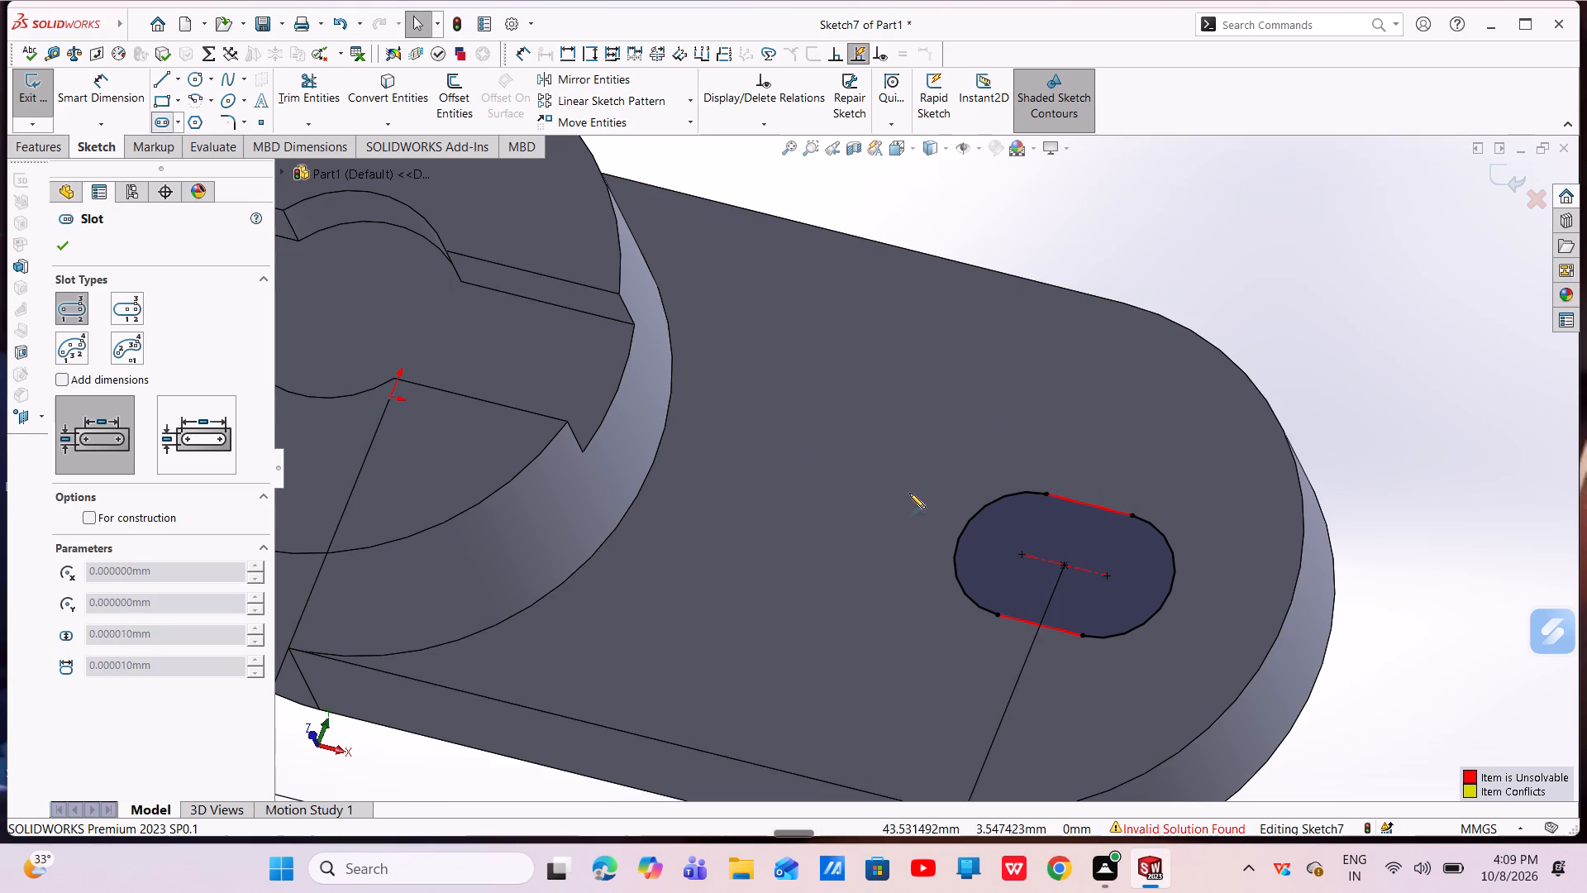
left_click(1024, 554)
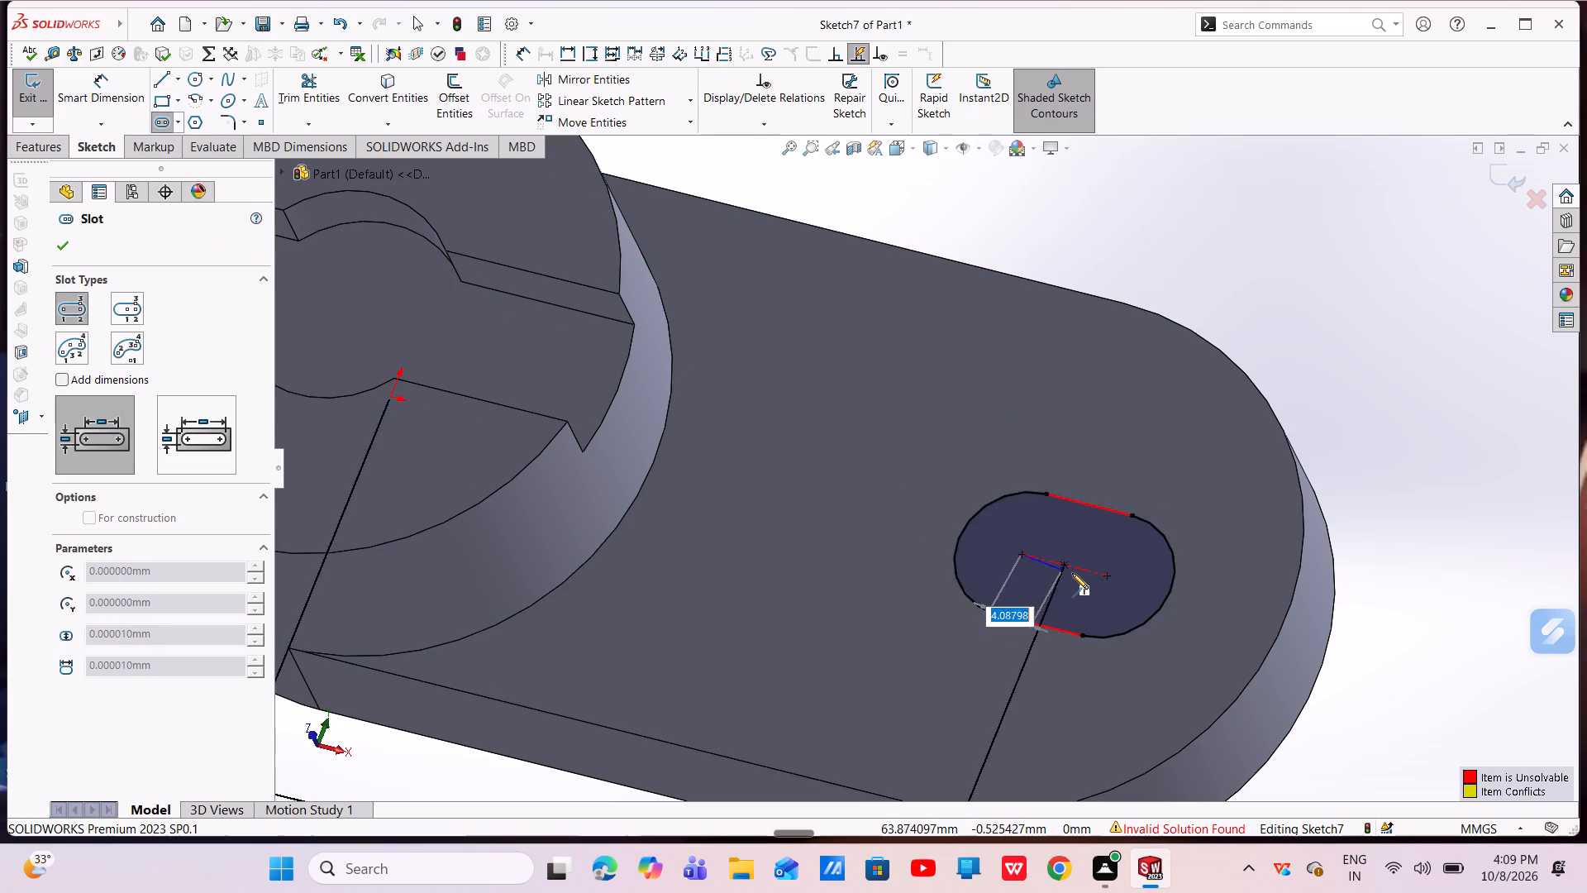
left_click(1105, 576)
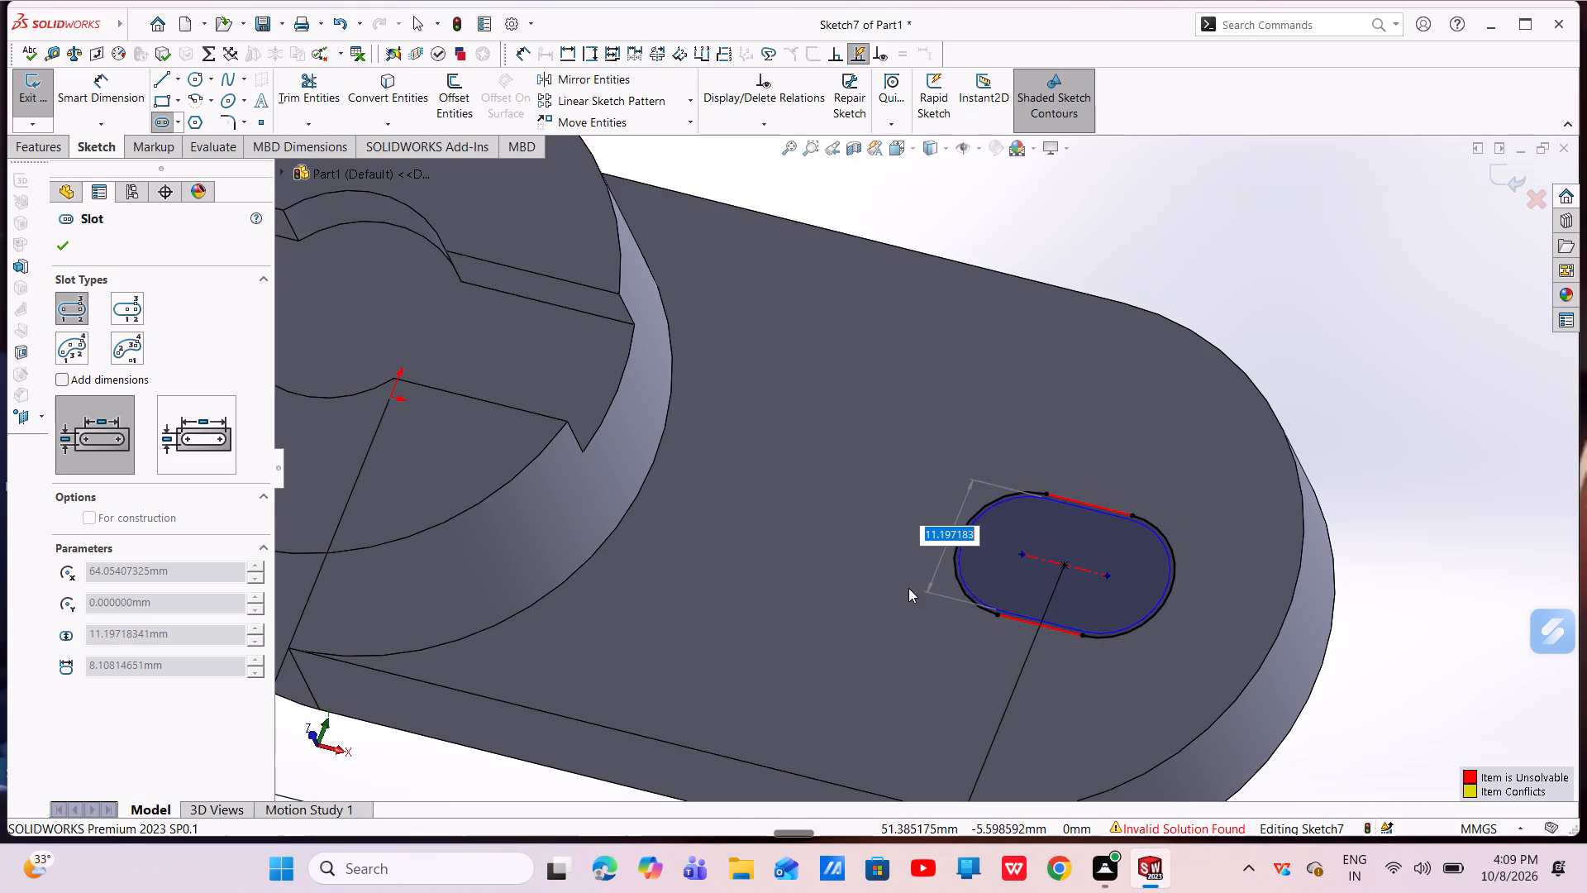
left_click(898, 640)
key("Escape")
key("Escape")
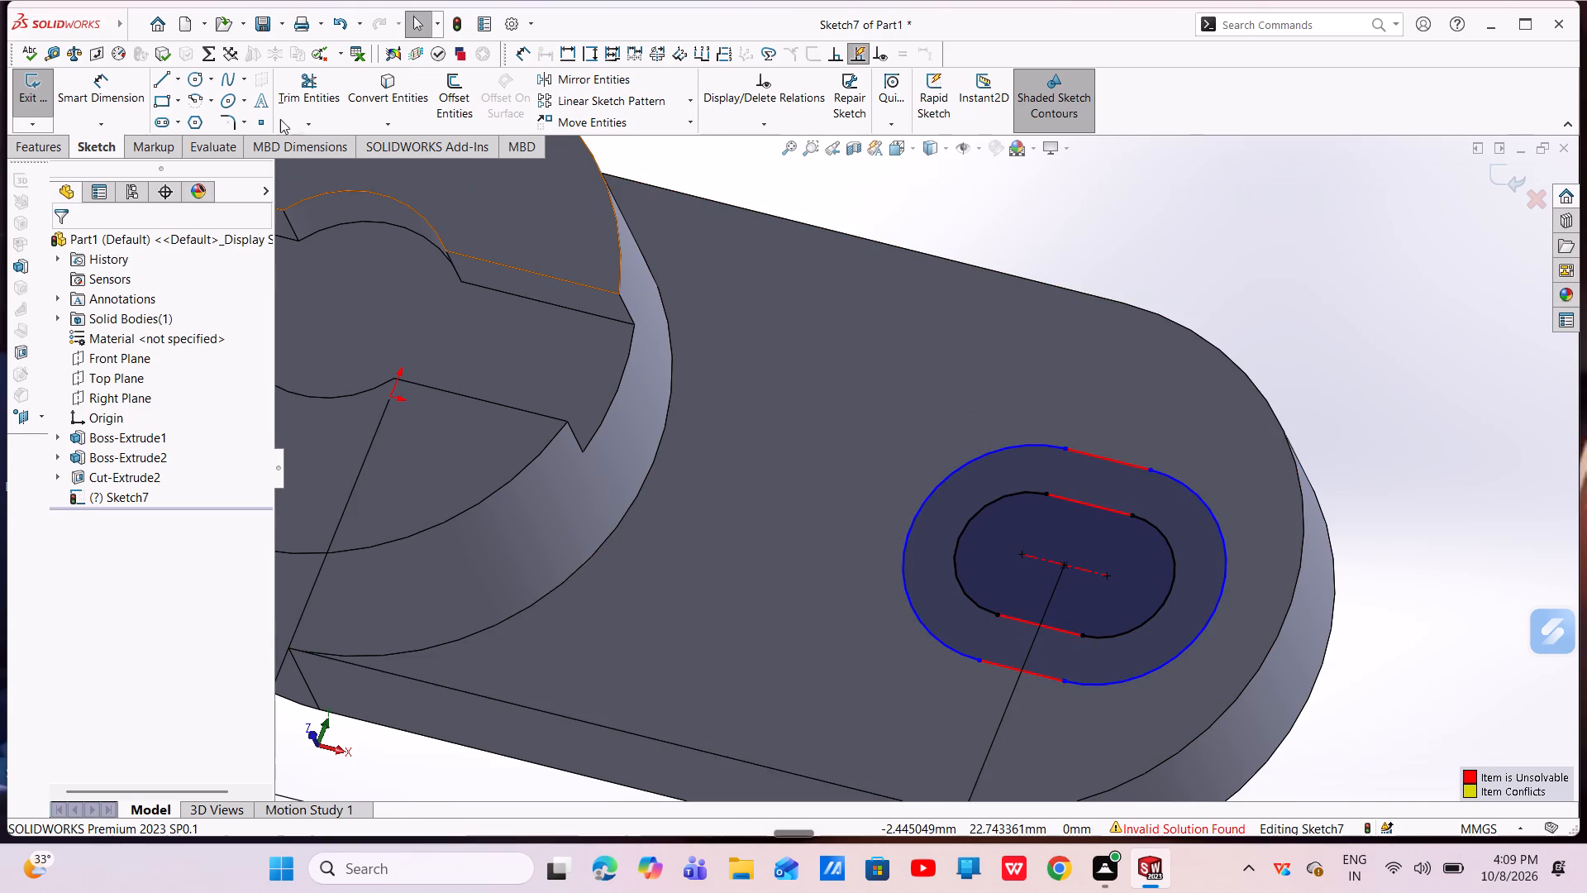
Dimension the outer slot's end arc farthest from the hub with a radius of 12 mm.
left_click(101, 92)
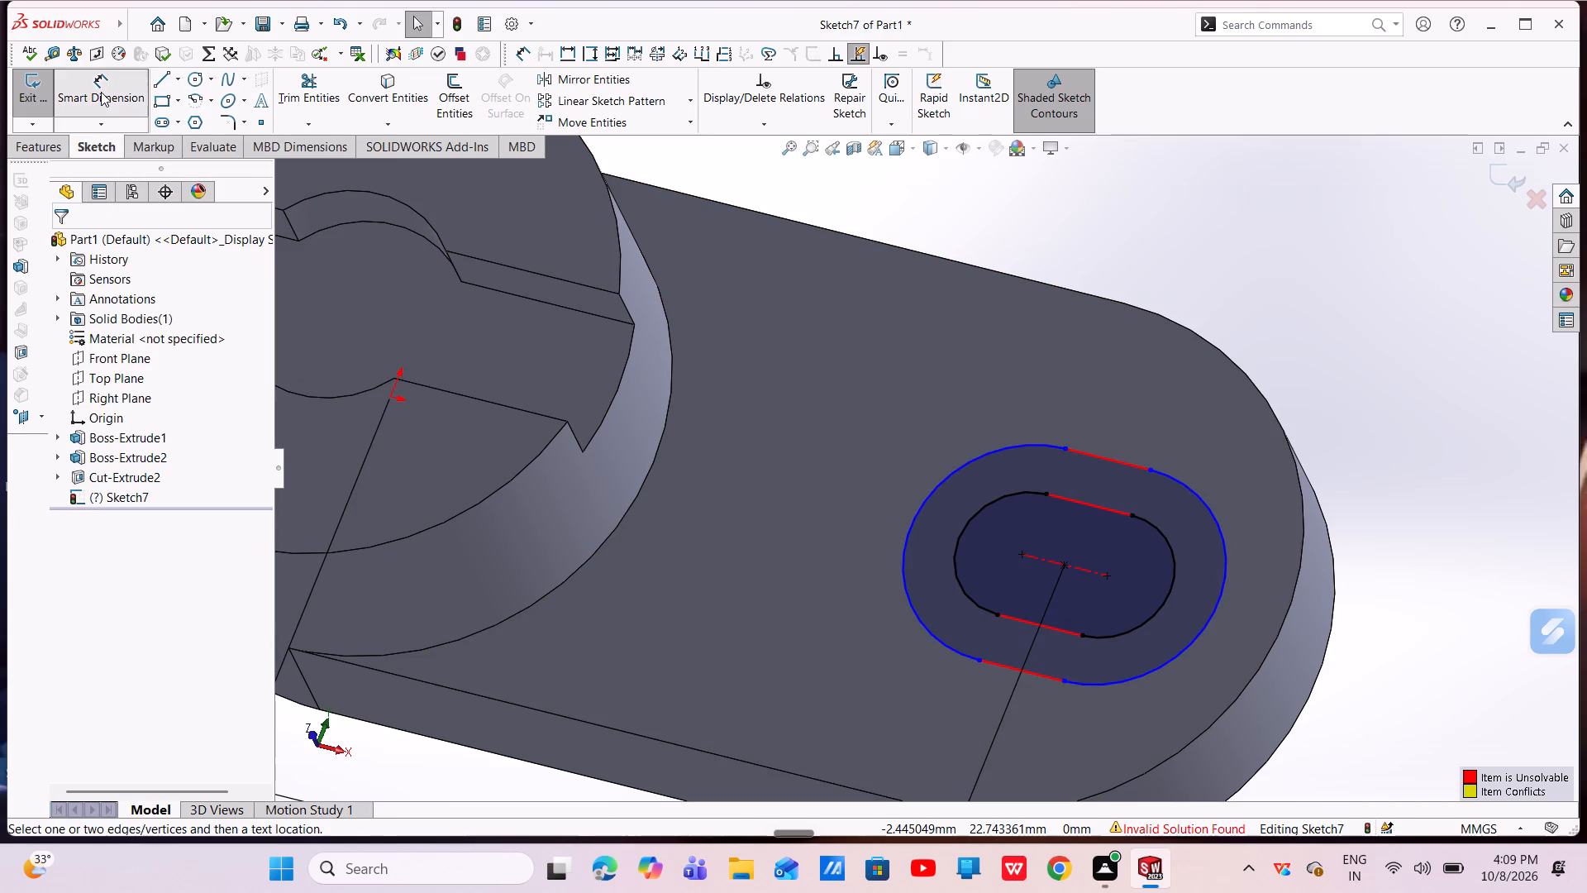
left_click(1219, 604)
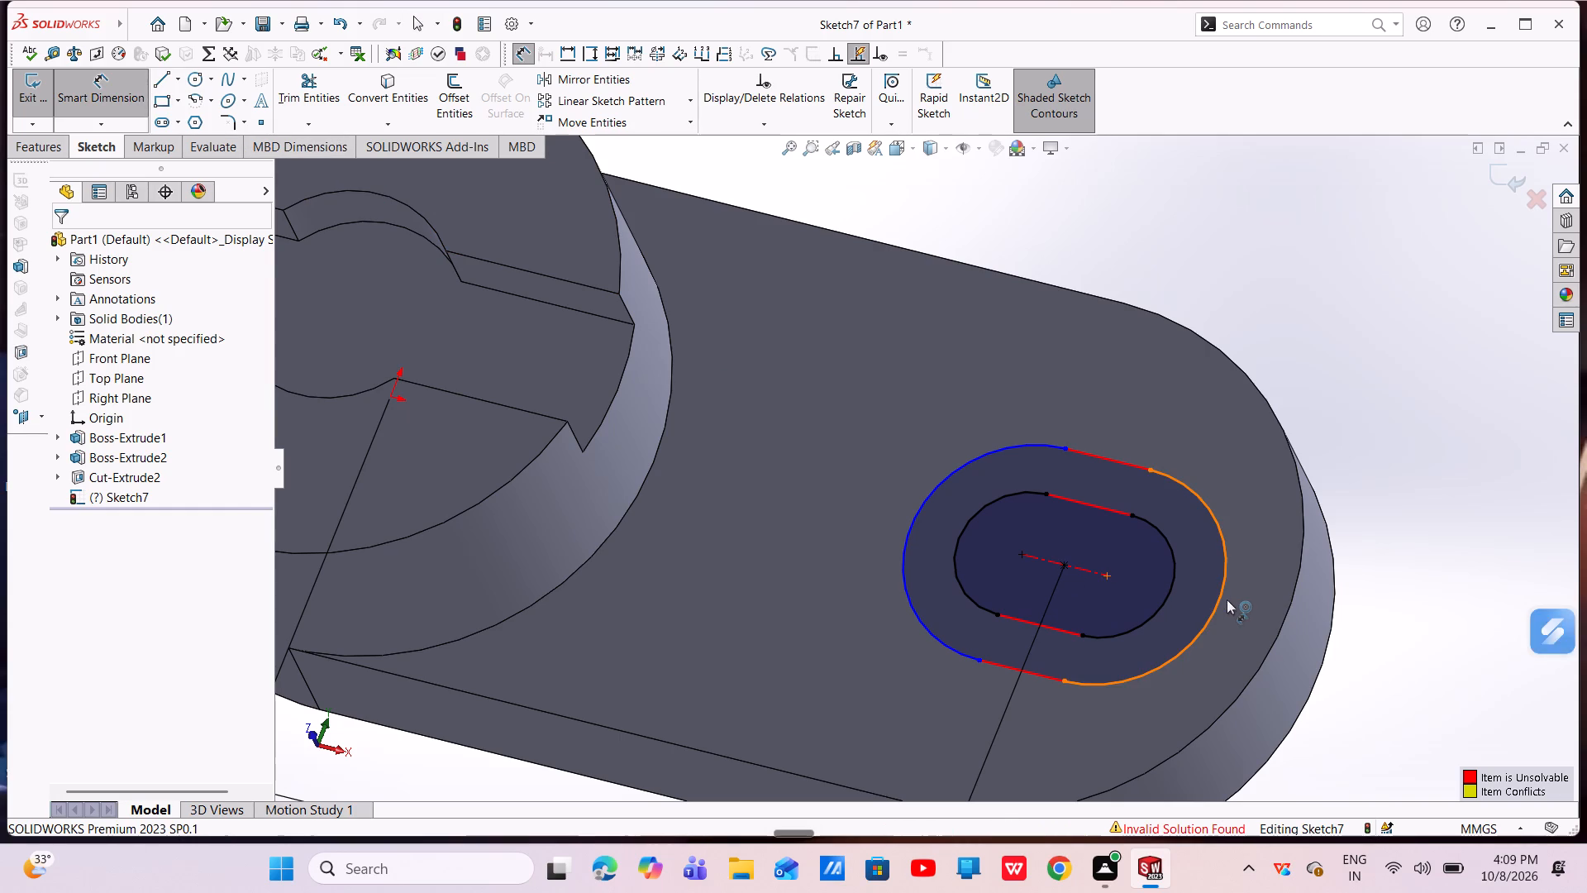
left_click(1402, 509)
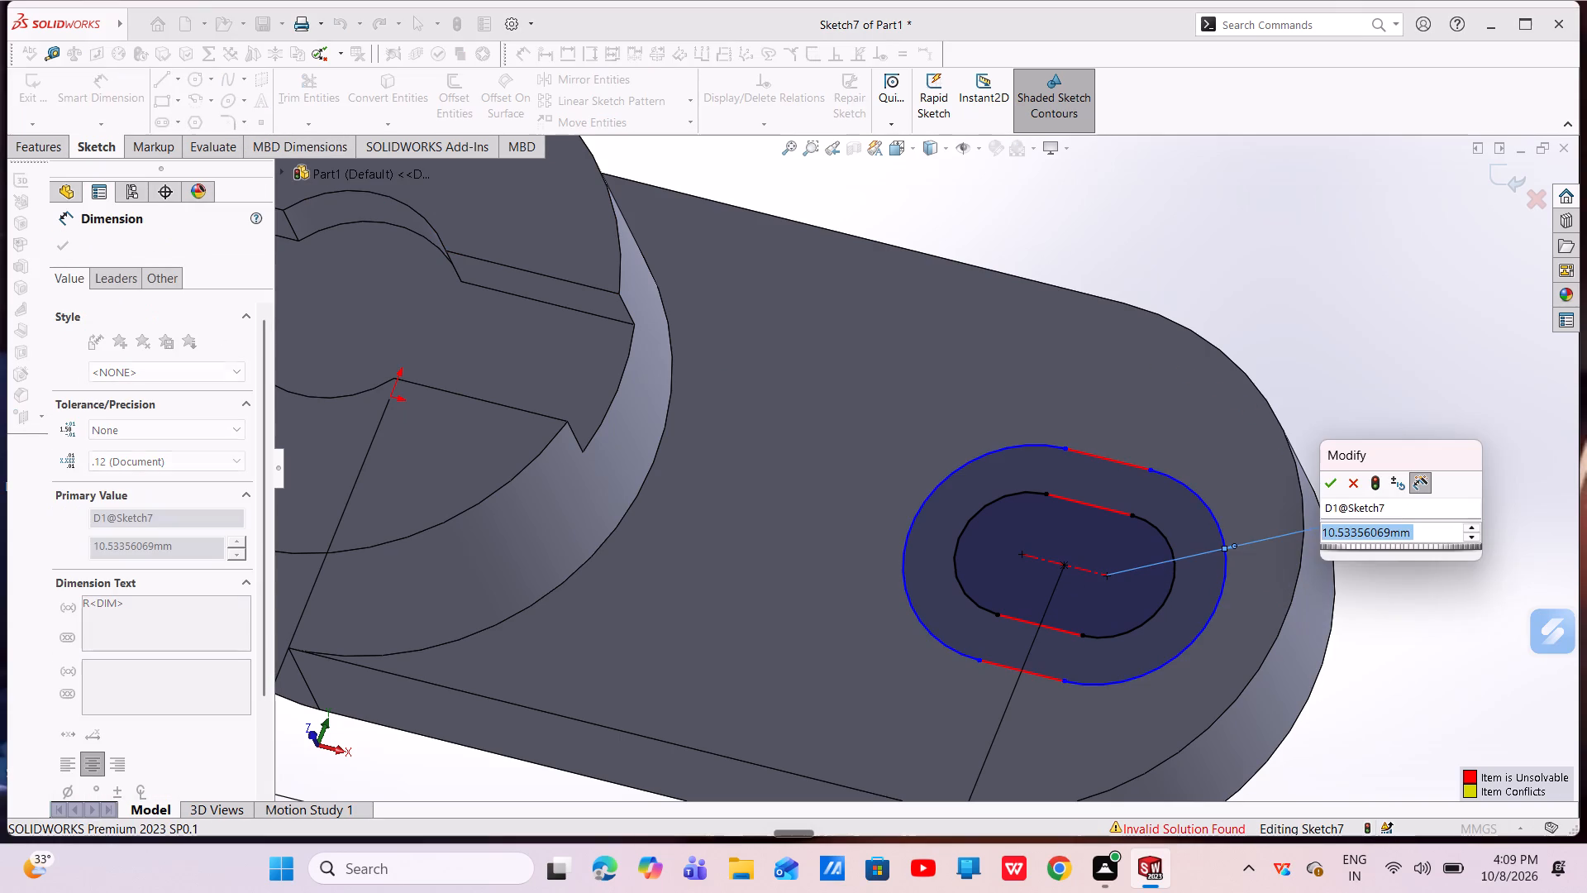
key("BackSpace")
key("1")
key("2")
key("Return")
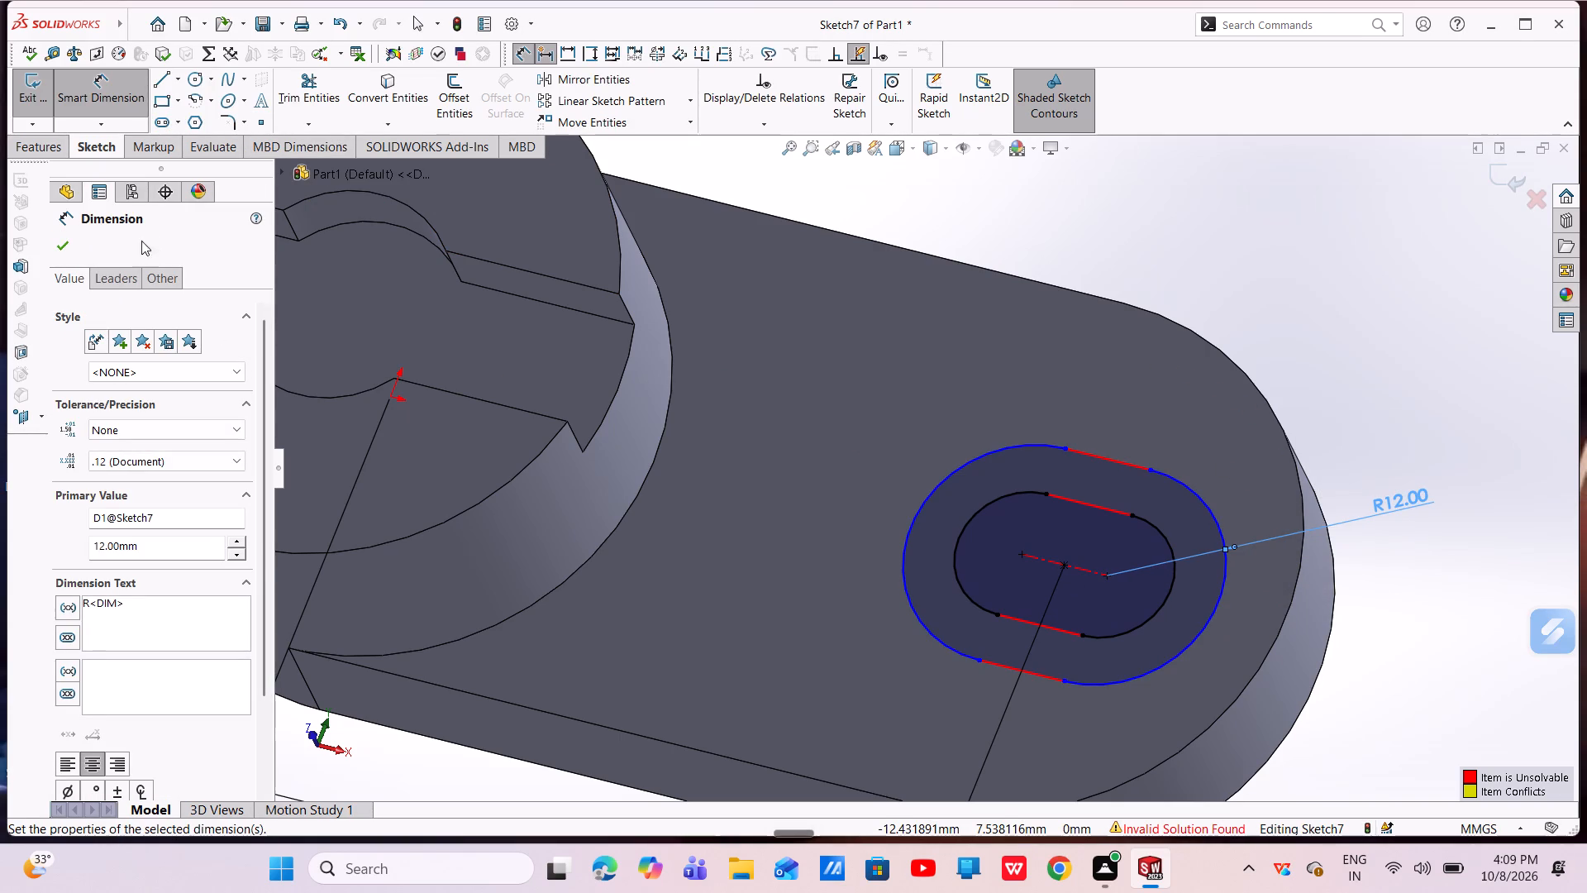
left_click(71, 244)
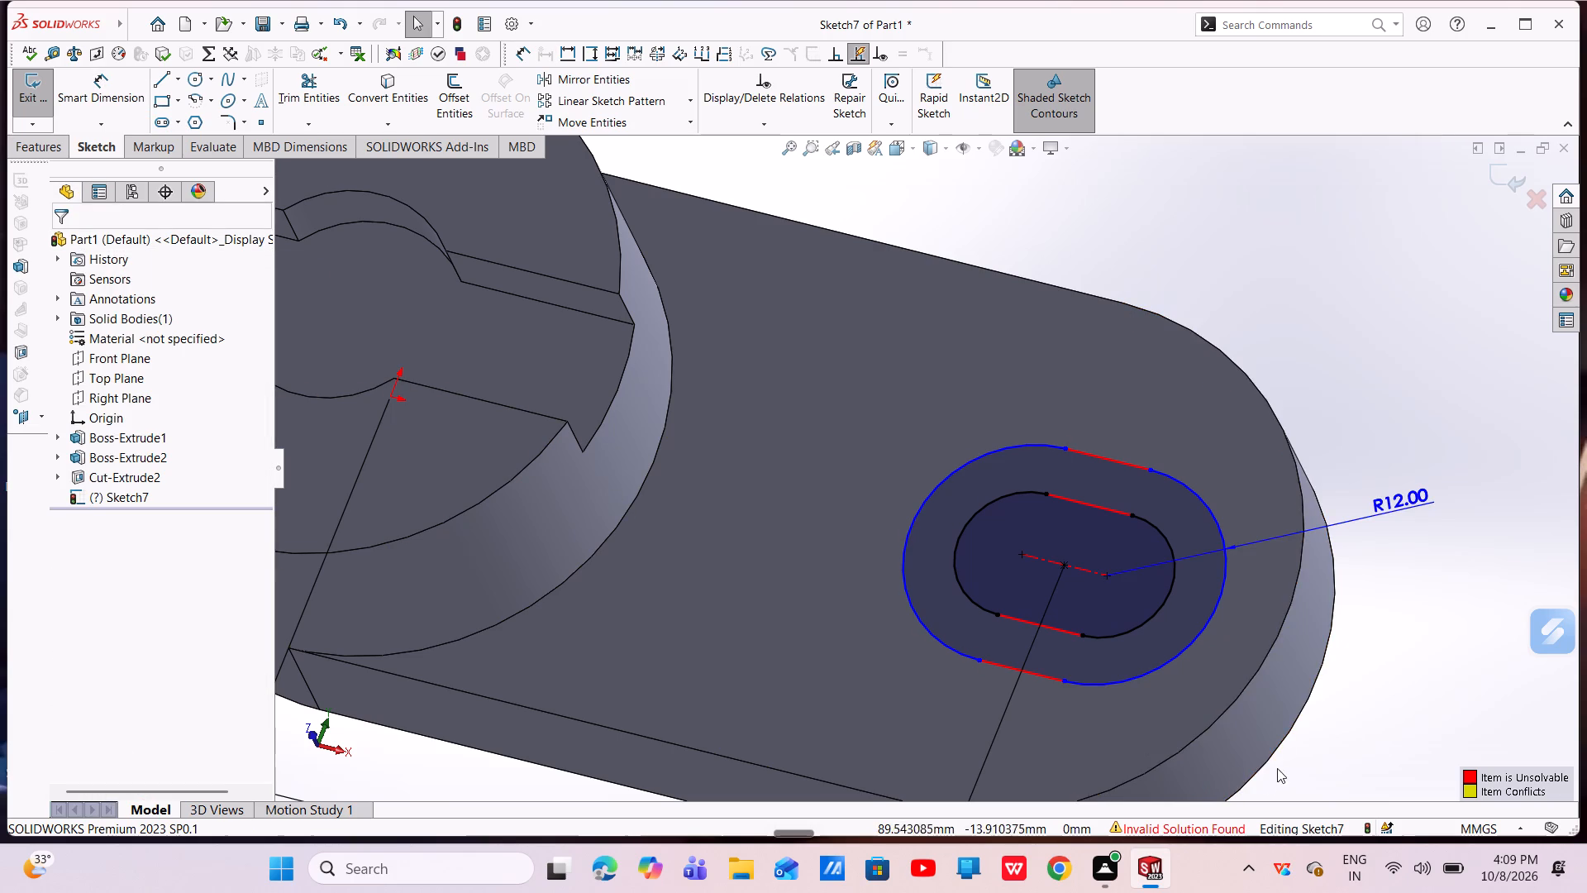
key("Escape")
key("Escape")
Extrude the ring between the two slot outlines as a 6 mm blind boss merged with the base.
scroll(1151, 615, "up", 4)
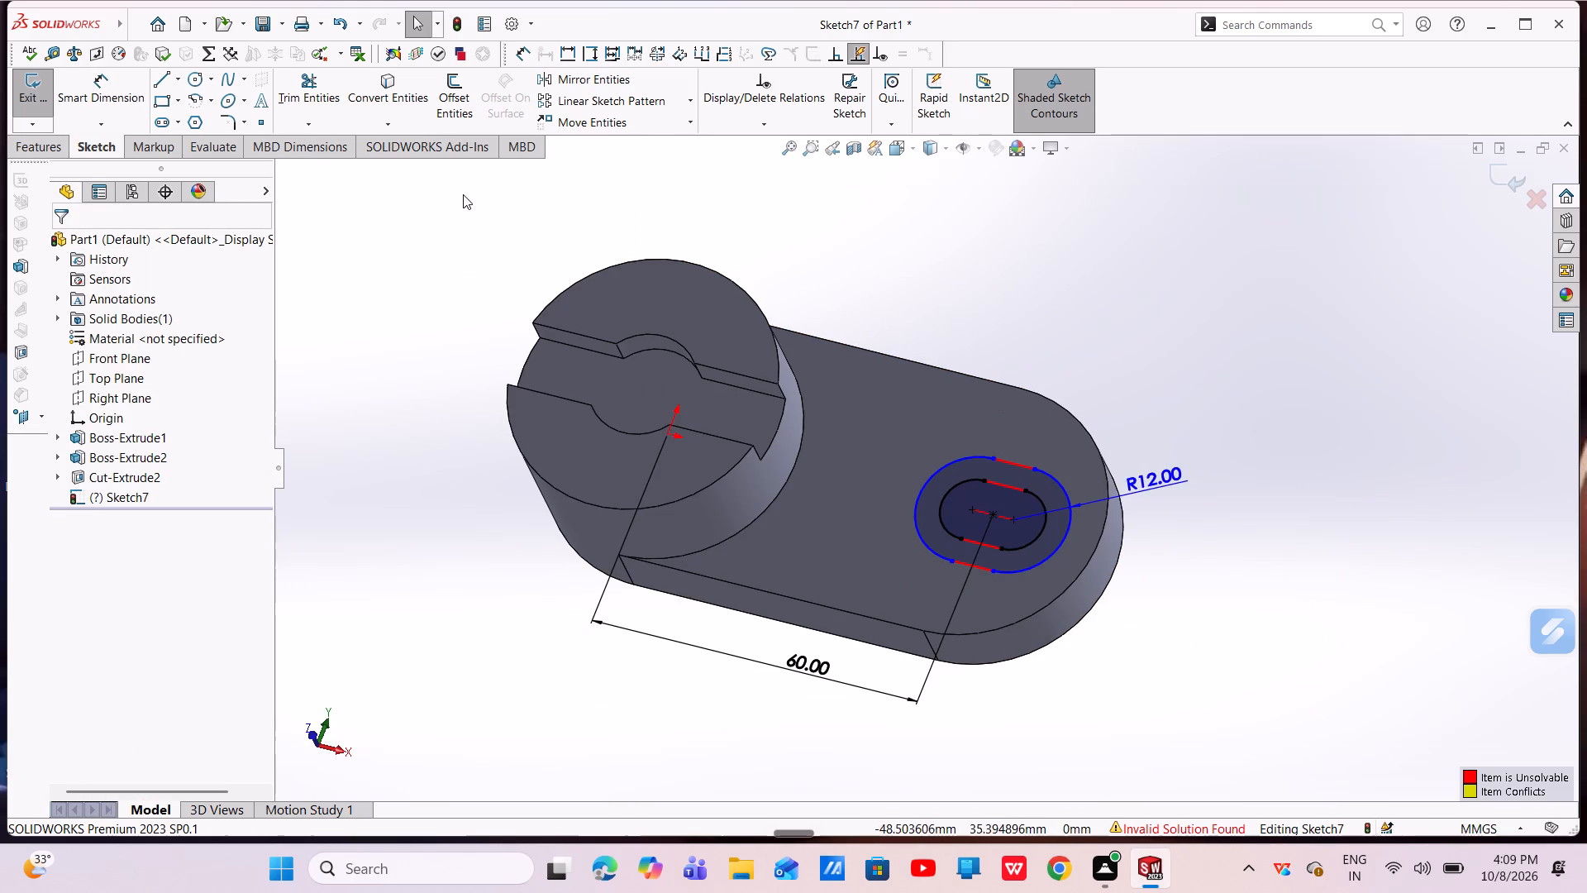
left_click(33, 152)
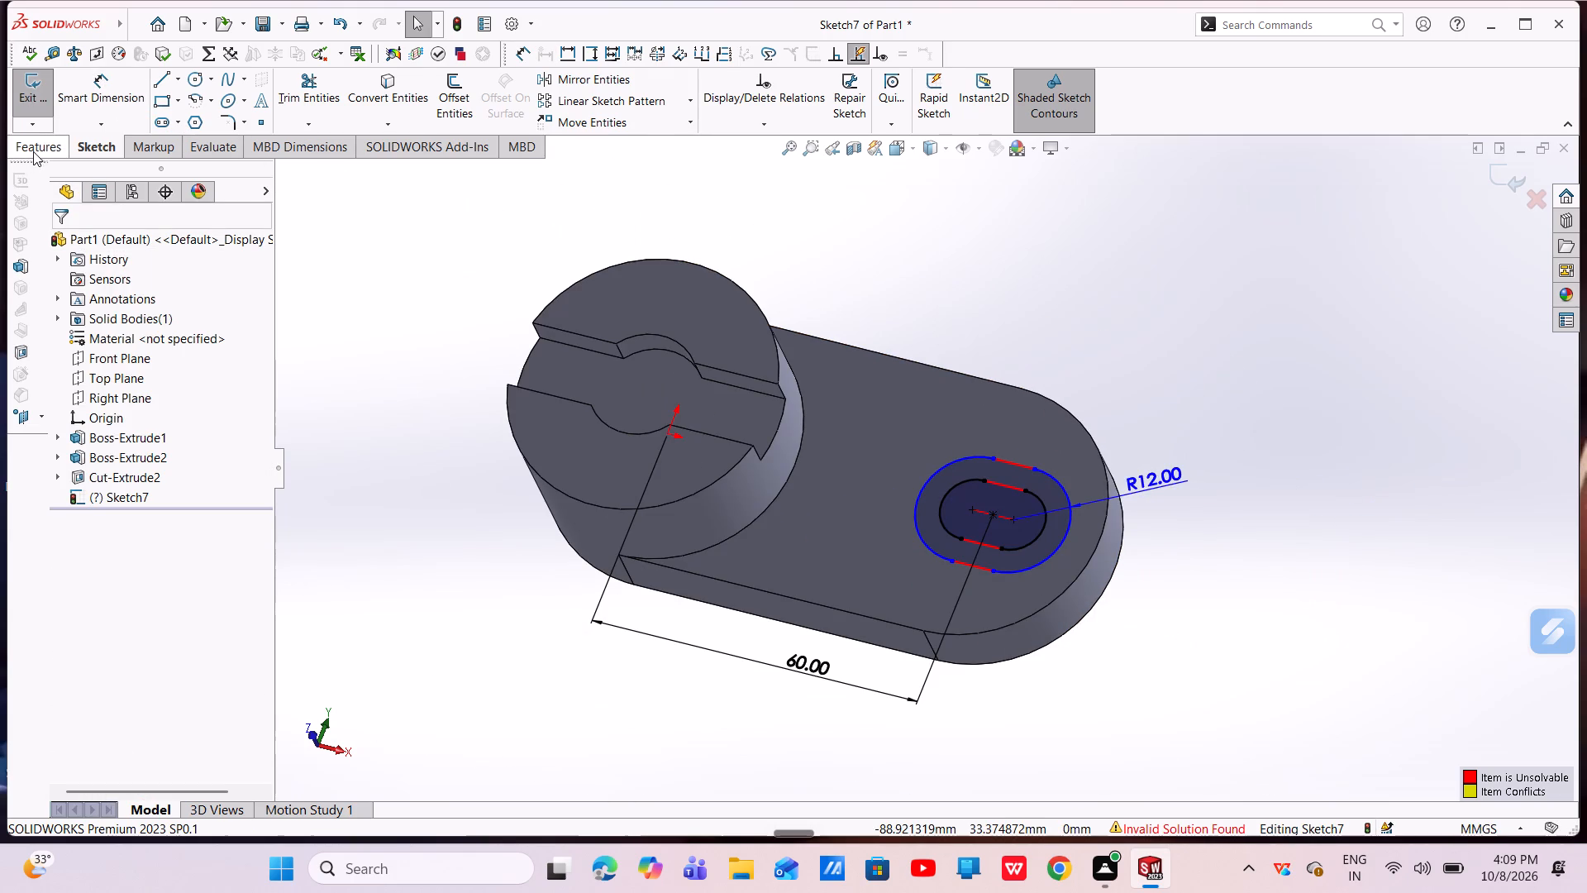
left_click(52, 73)
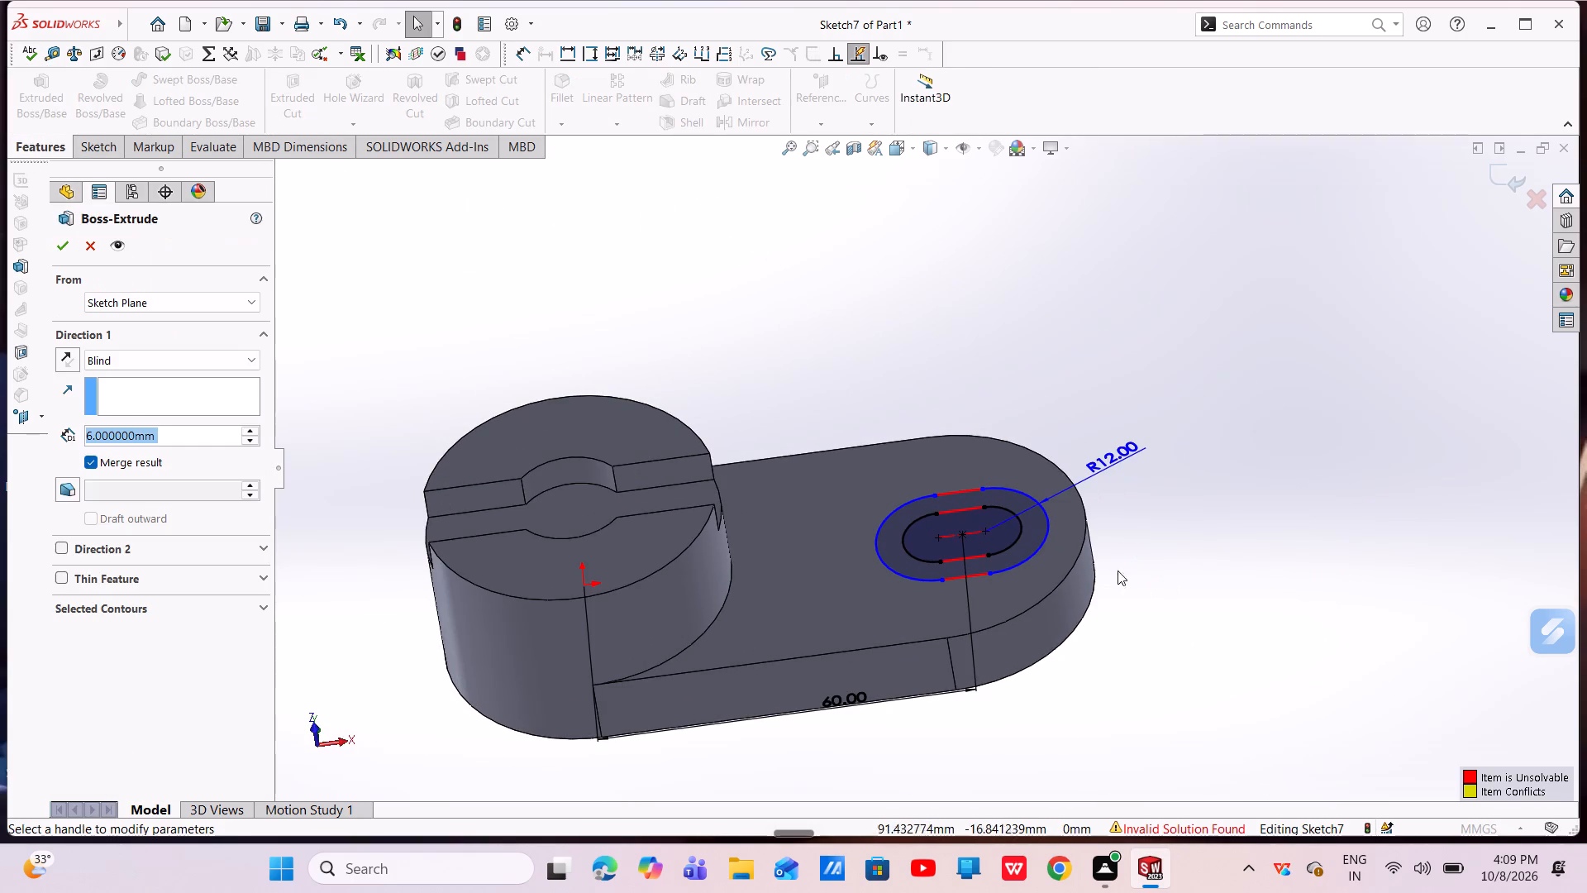
scroll(1047, 518, "down", 1)
middle_click_drag(994, 530, 1111, 530)
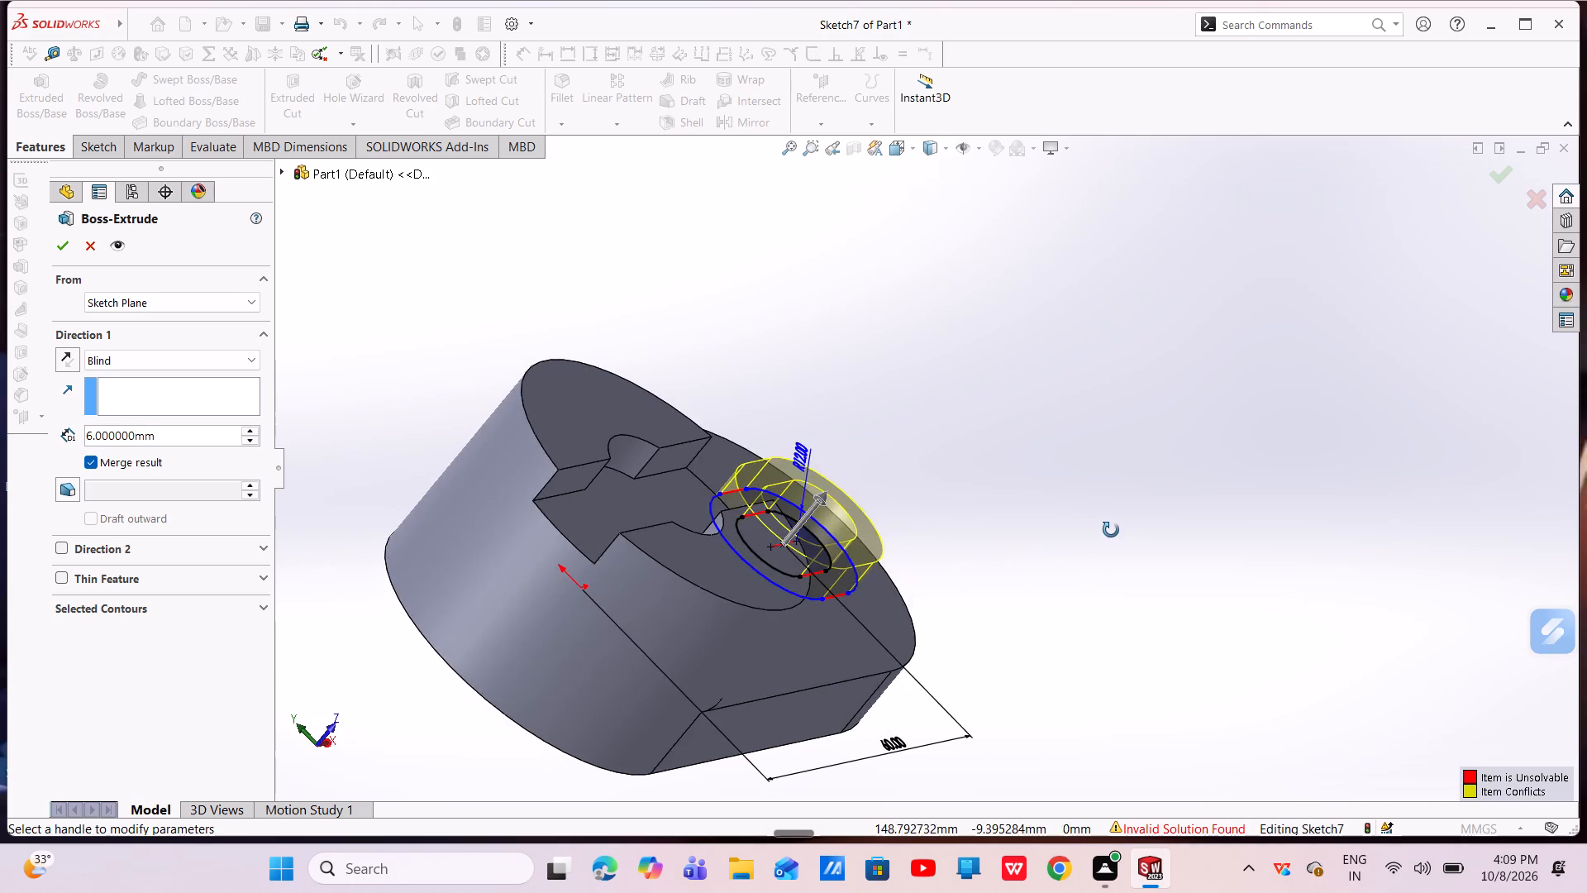
middle_click_drag(1111, 530, 1003, 618)
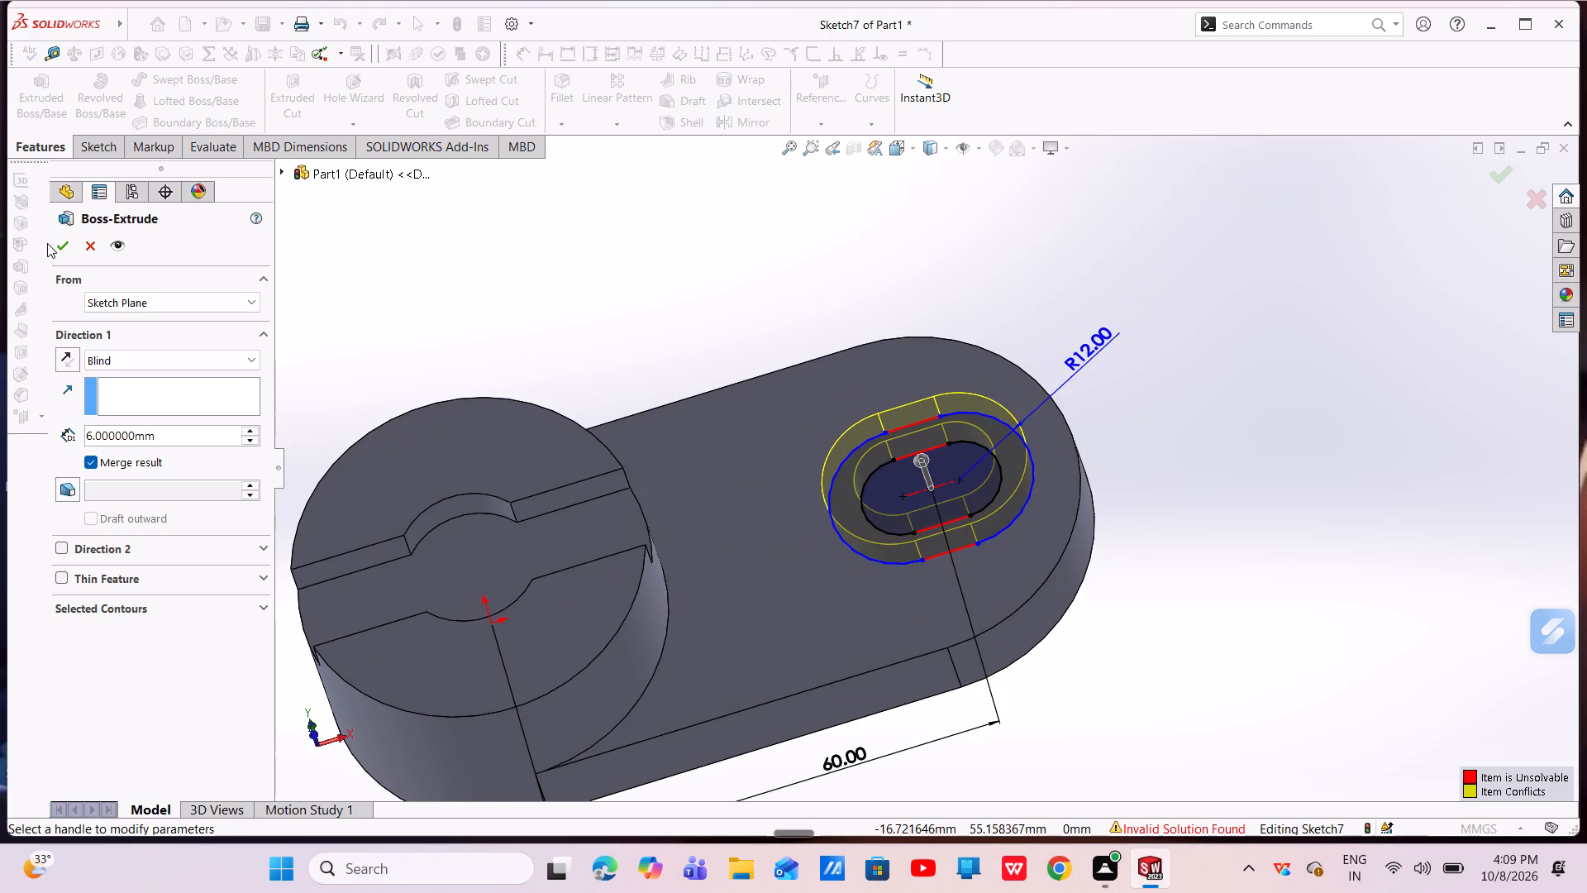
left_click(56, 248)
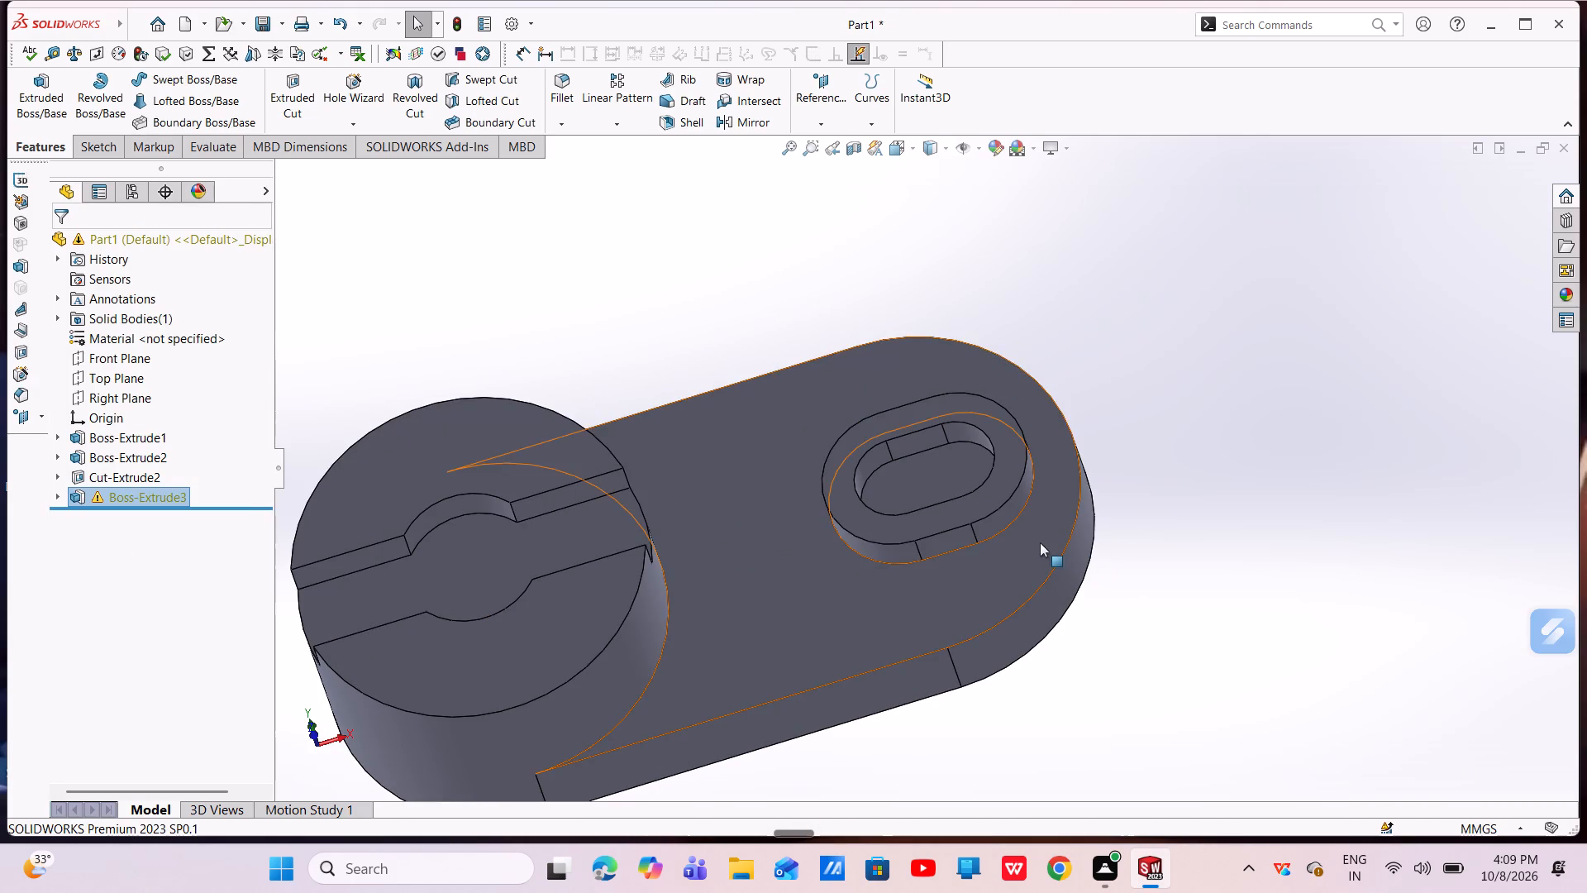
Examine the raised slot rim on the lever from several angles, including the isometric view.
middle_click_drag(1040, 542, 913, 603)
left_click(884, 493)
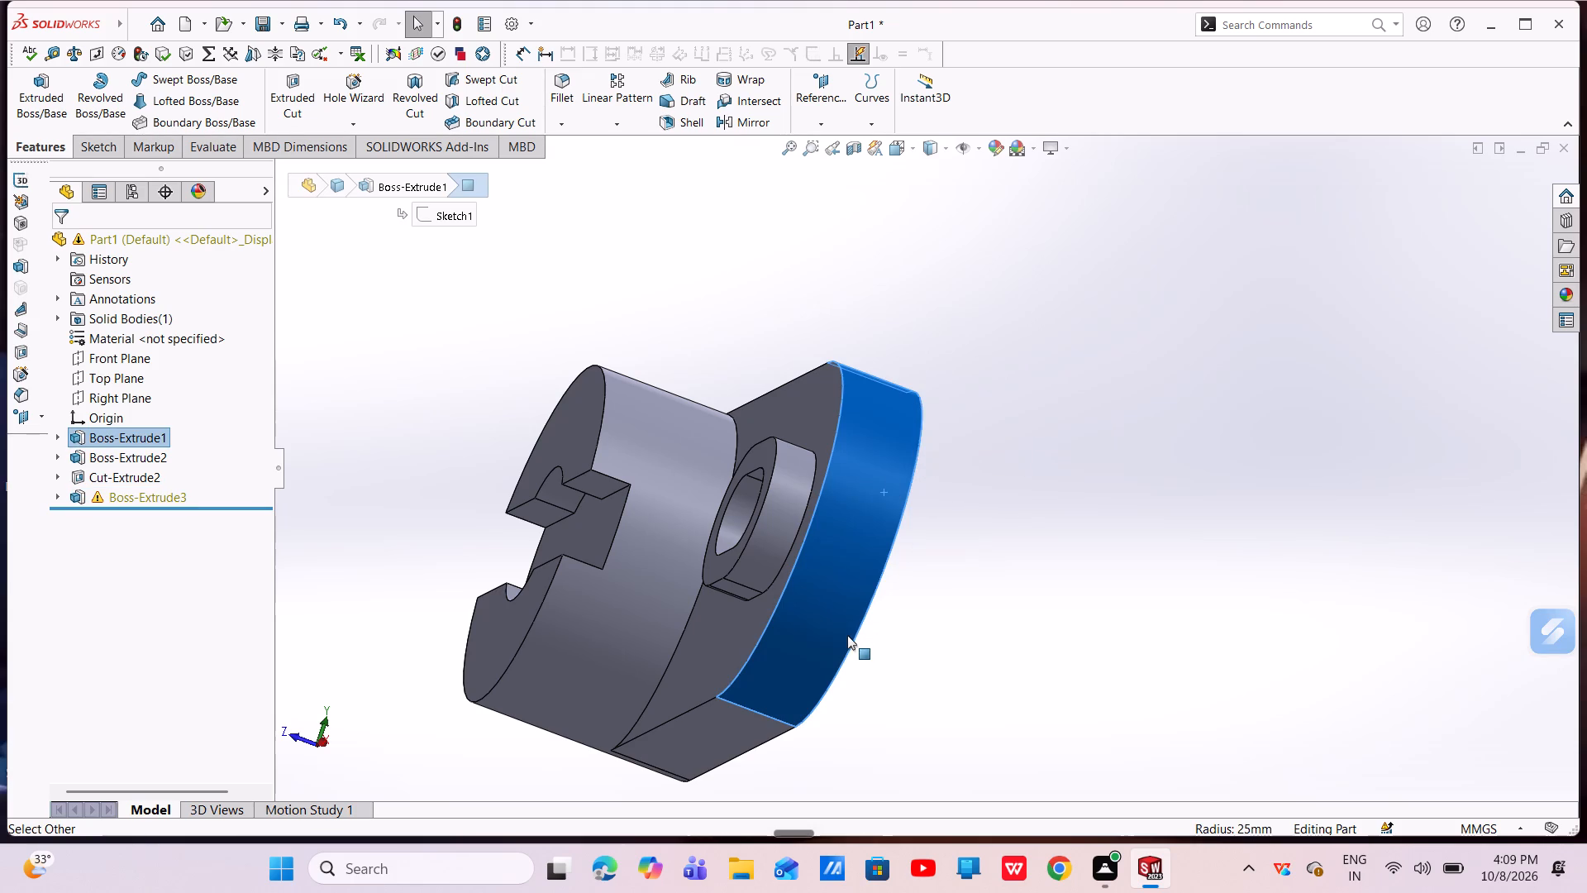
key("Escape")
key("Escape")
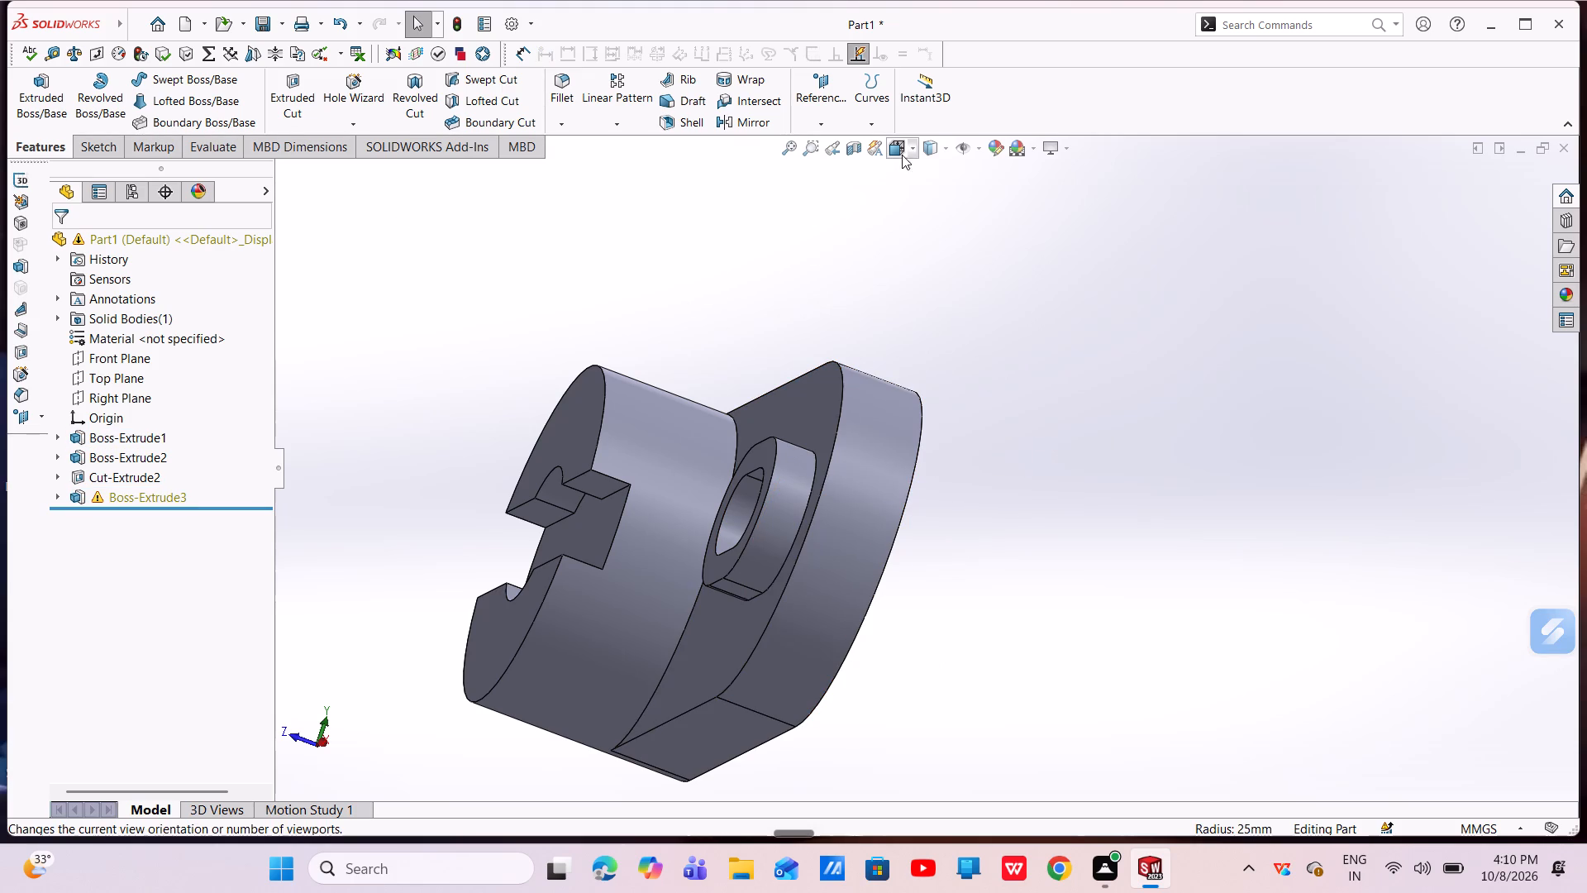
left_click(910, 156)
left_click(993, 201)
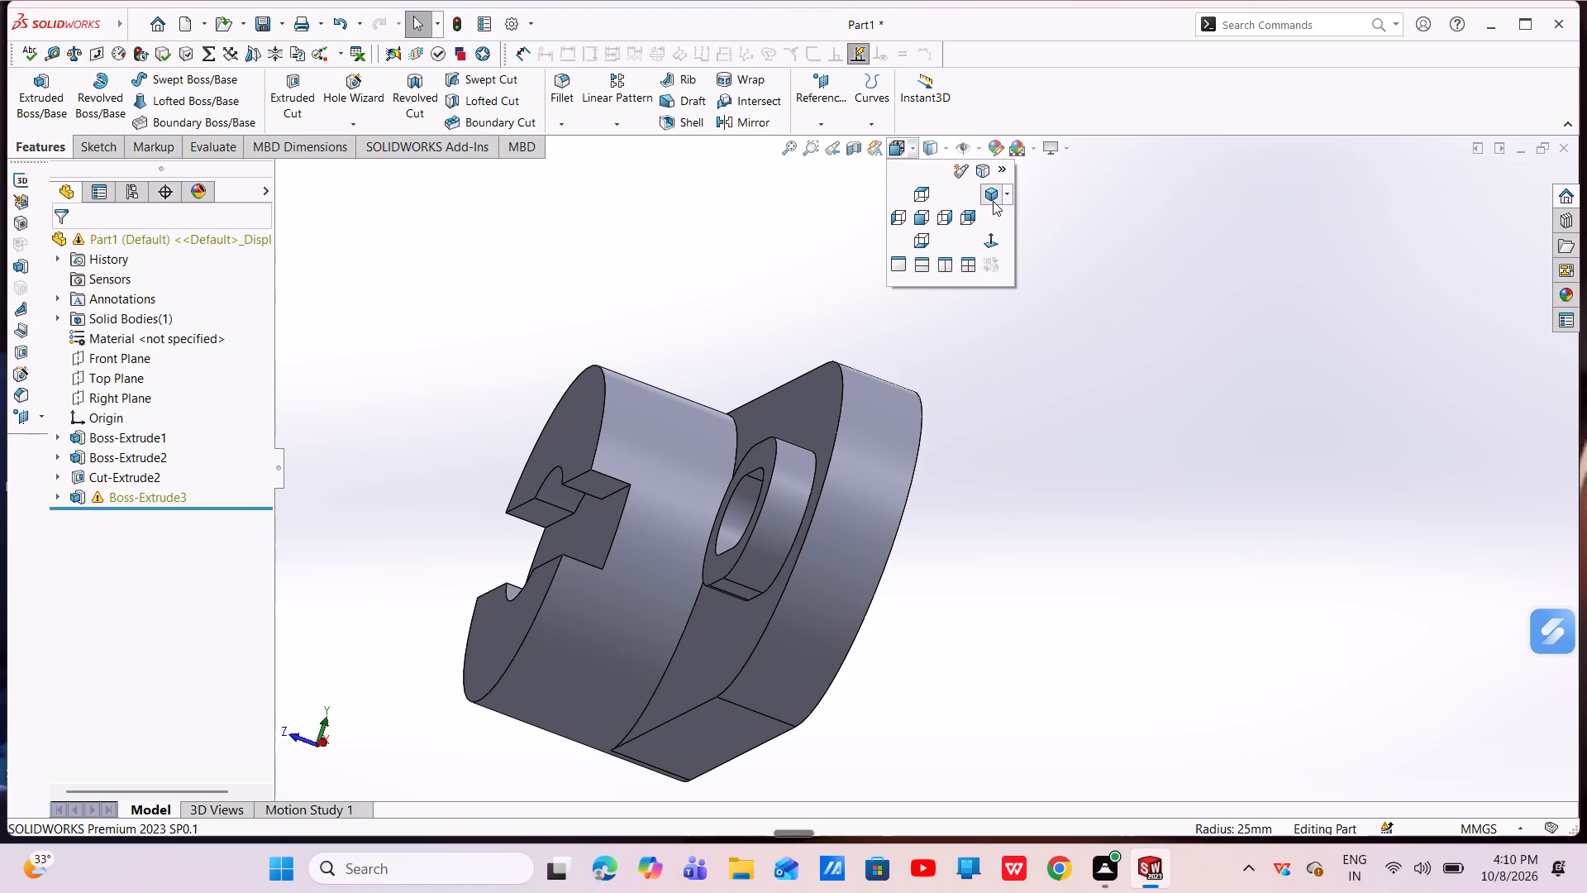
left_click(1155, 481)
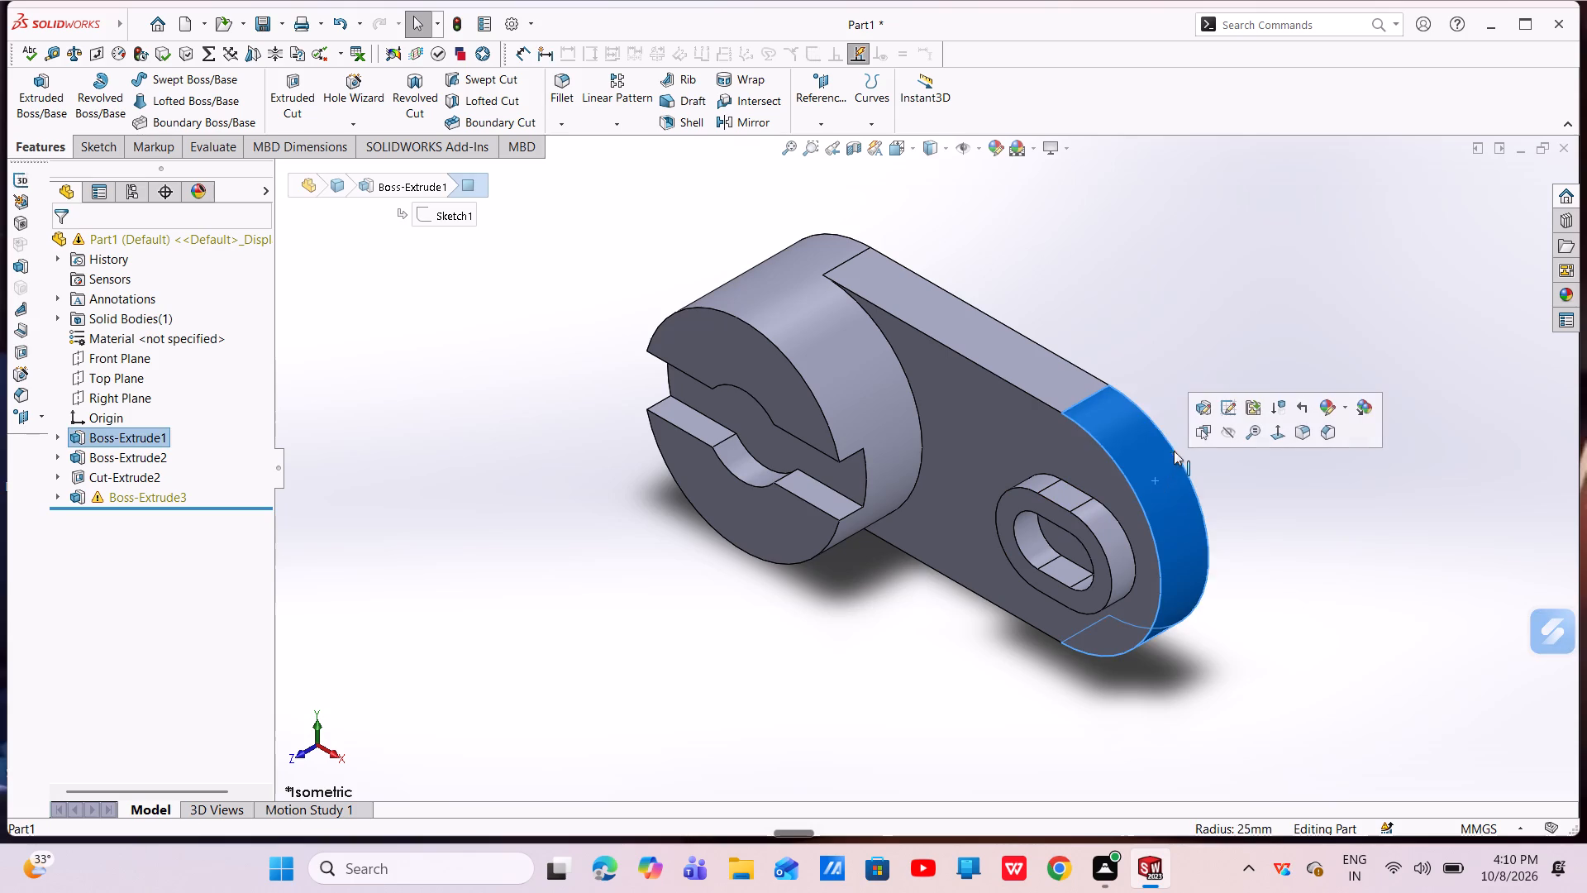
key("Escape")
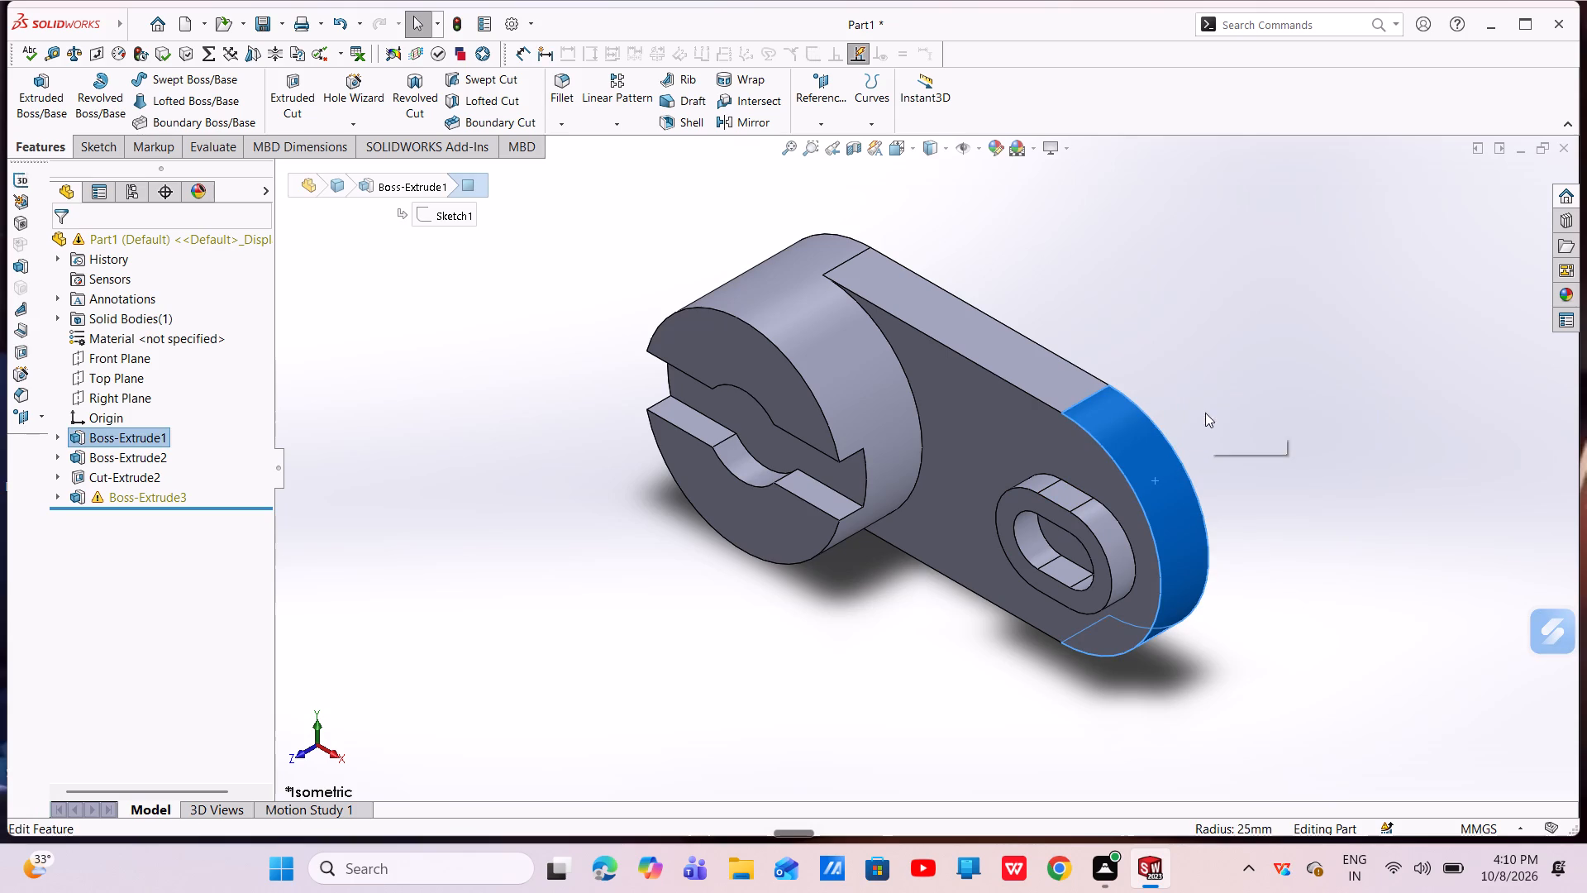
key("Escape")
Open the sketch of the raised slot rim for editing.
left_click(138, 499)
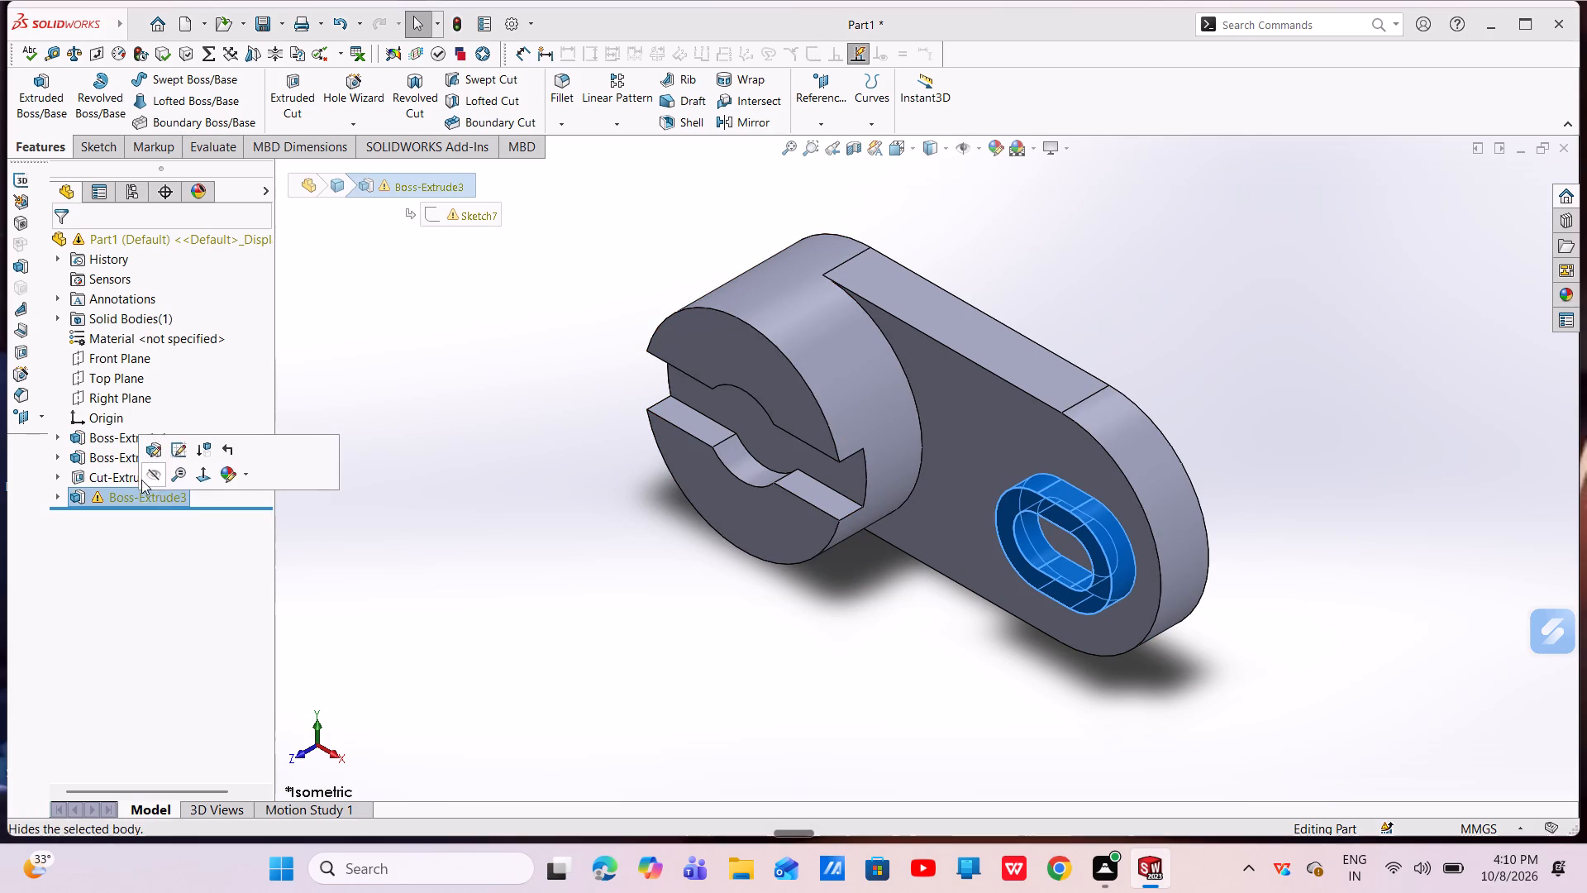
left_click(183, 456)
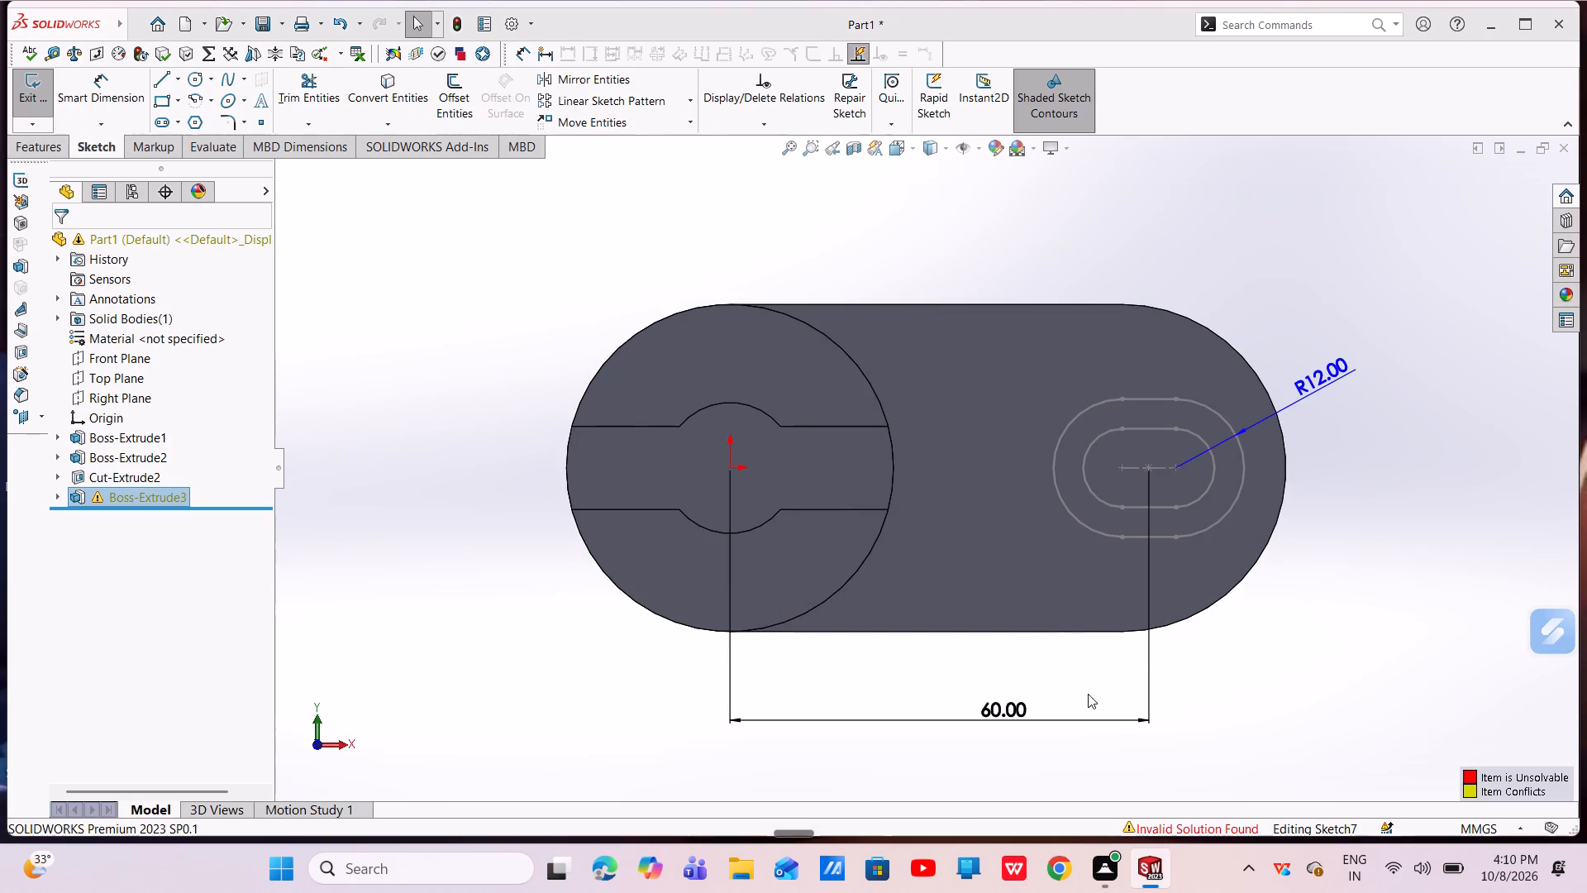
scroll(1305, 542, "down", 2)
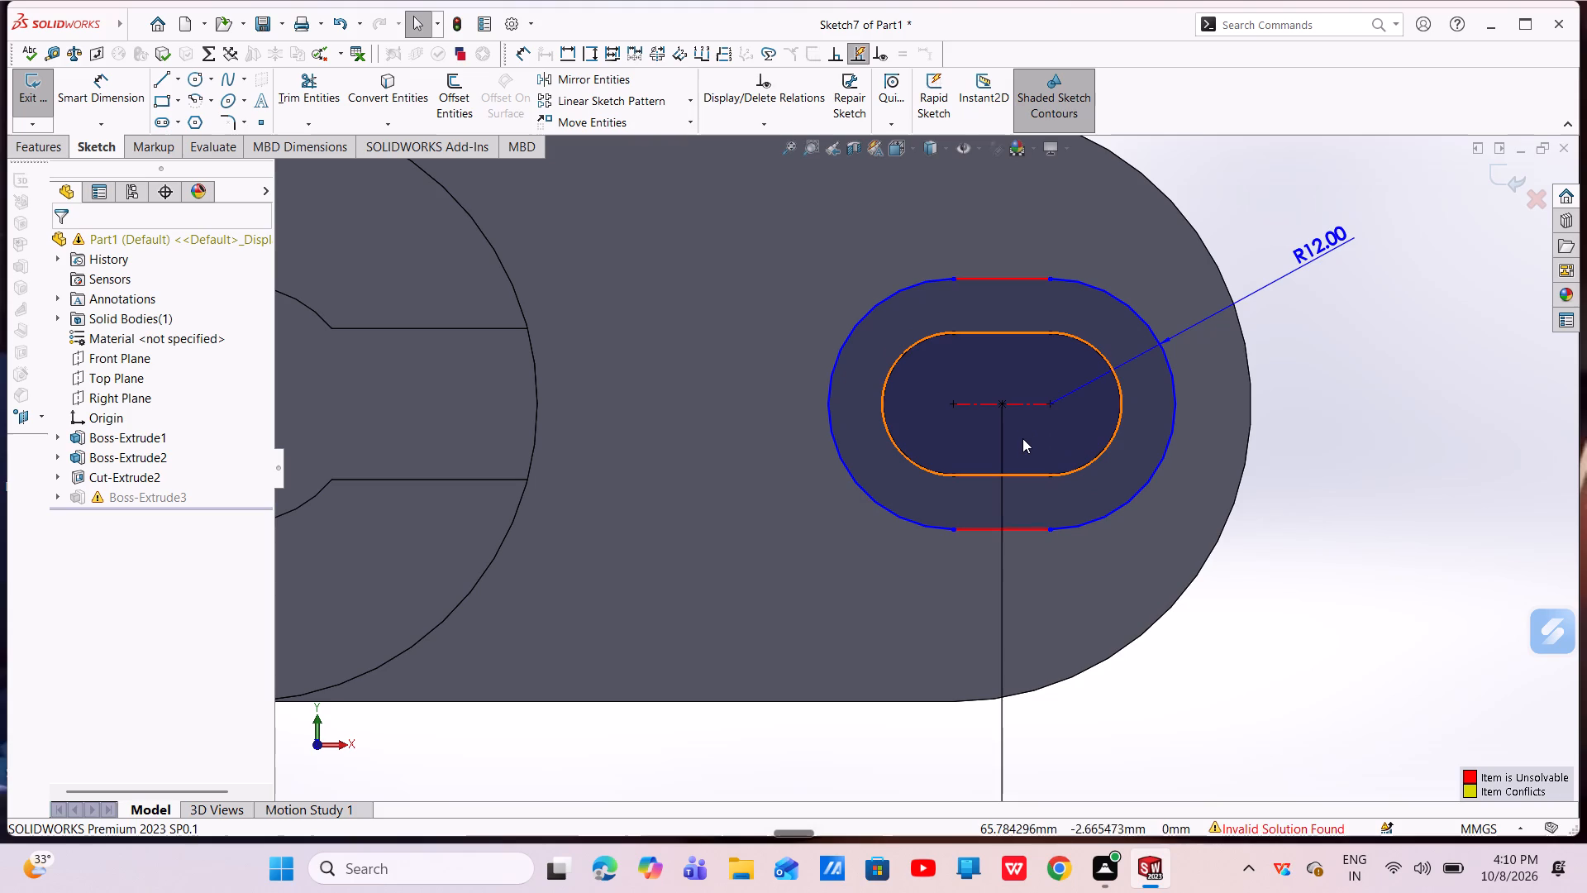
key("Escape")
key("Escape")
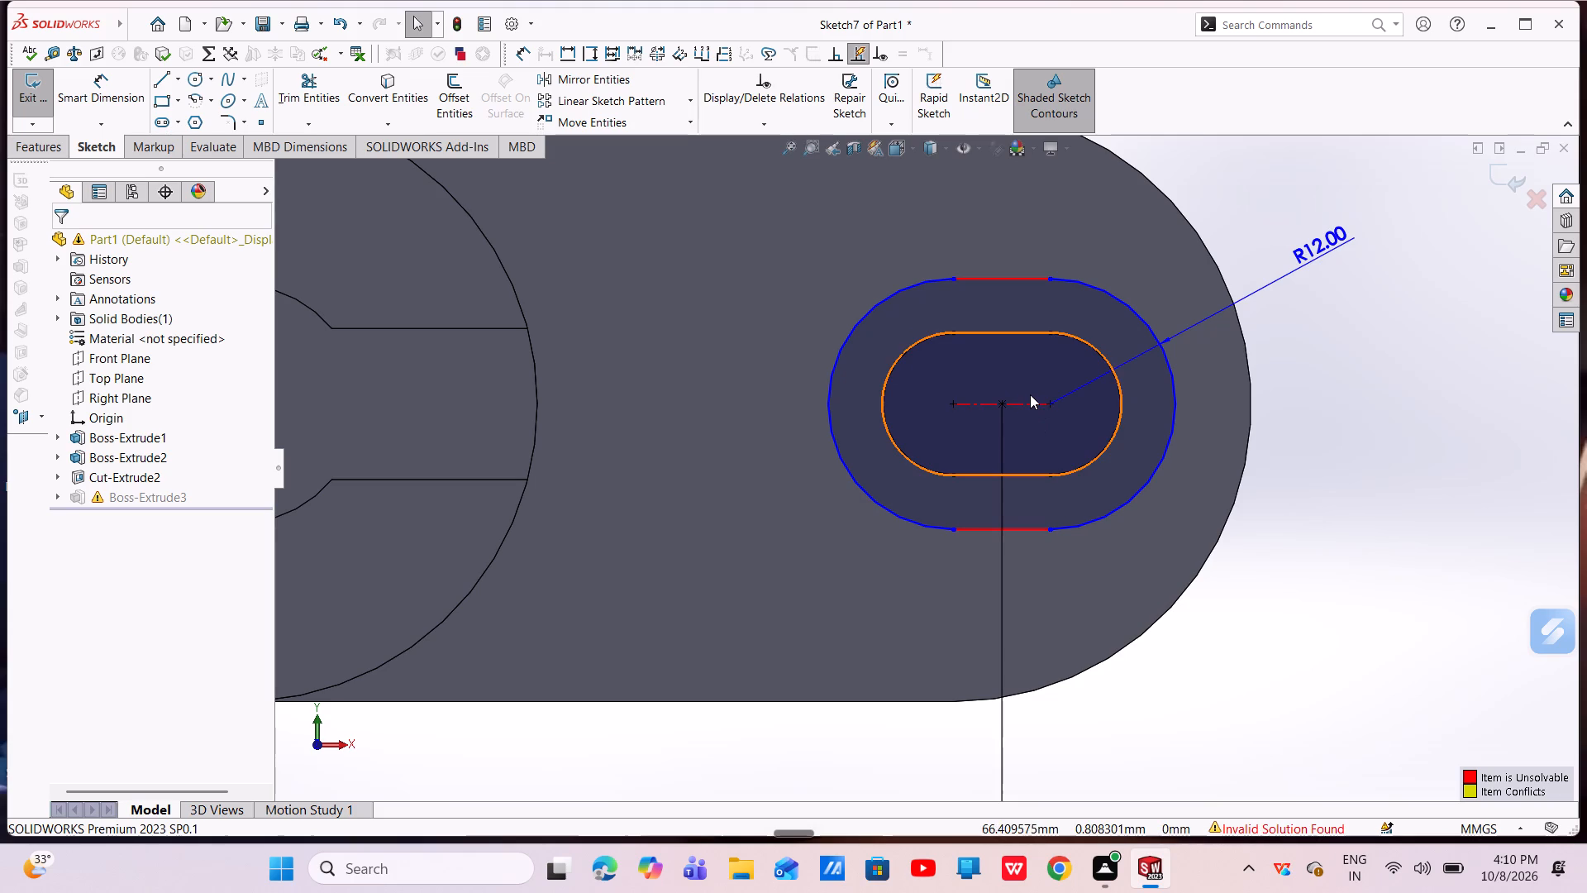
Undo the raised slot rim extrusion and its whole slot sketch, back to the lever with only the hub's cross slot cut.
key("Escape")
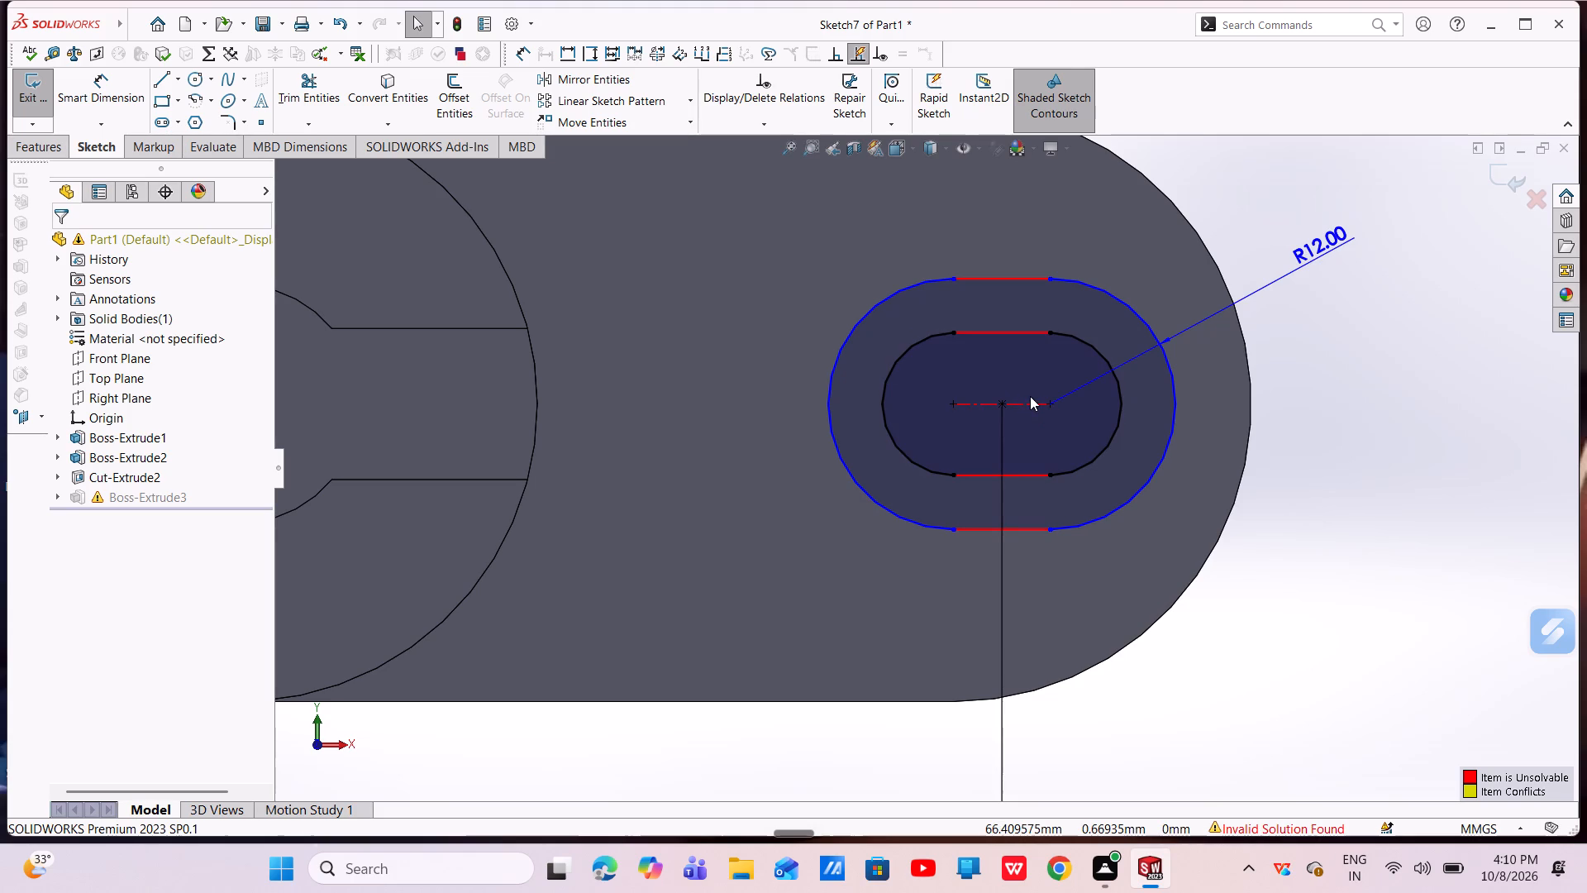
key("ctrl+z")
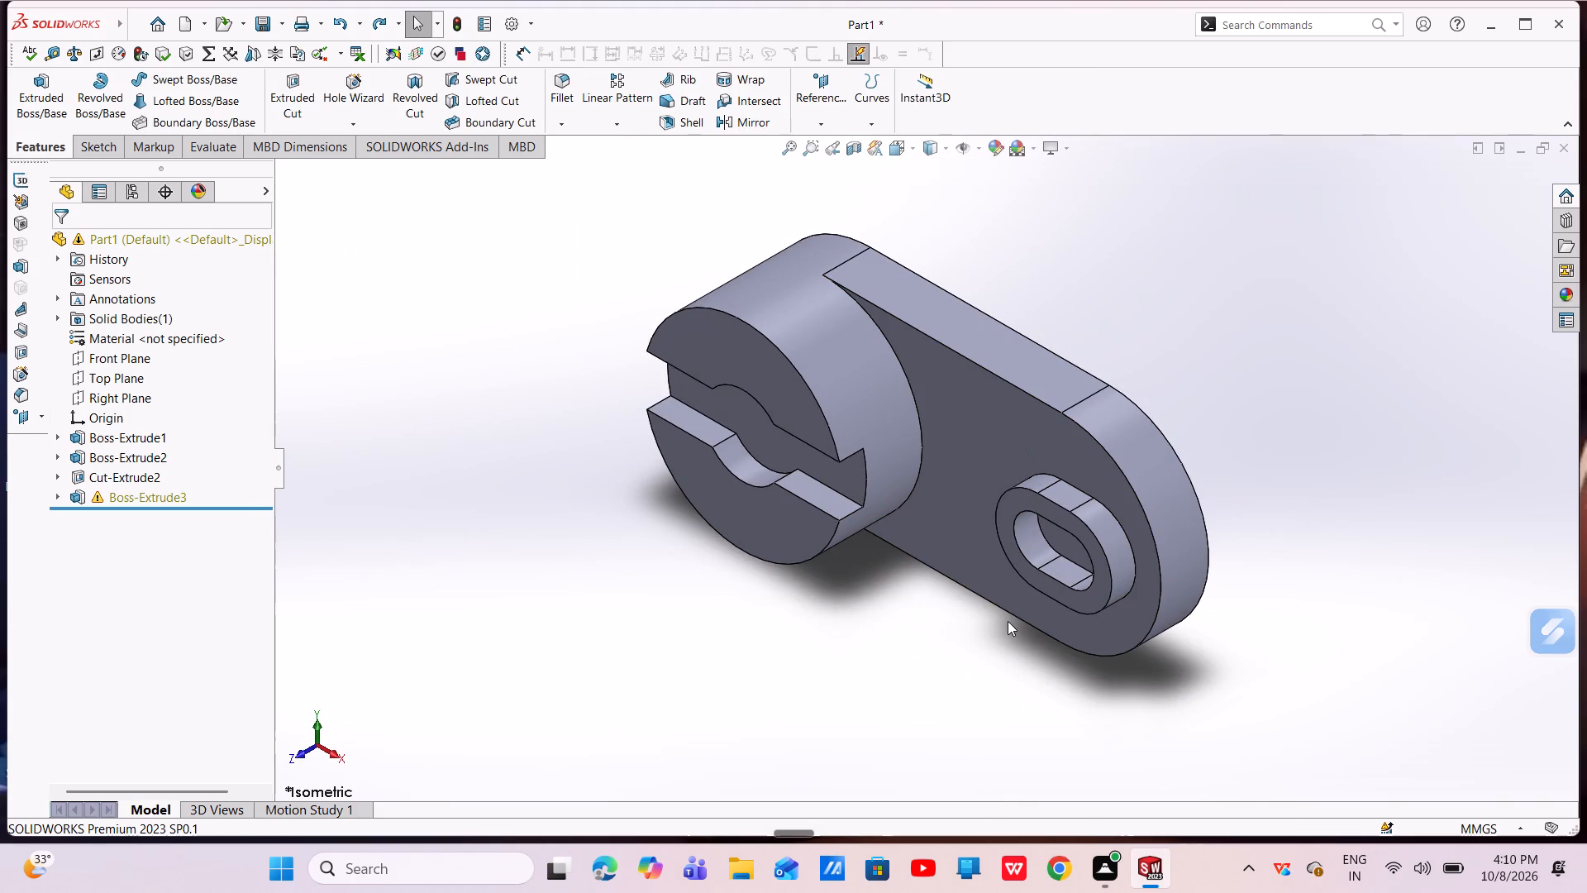
key("ctrl+z")
key("ctrl+z")
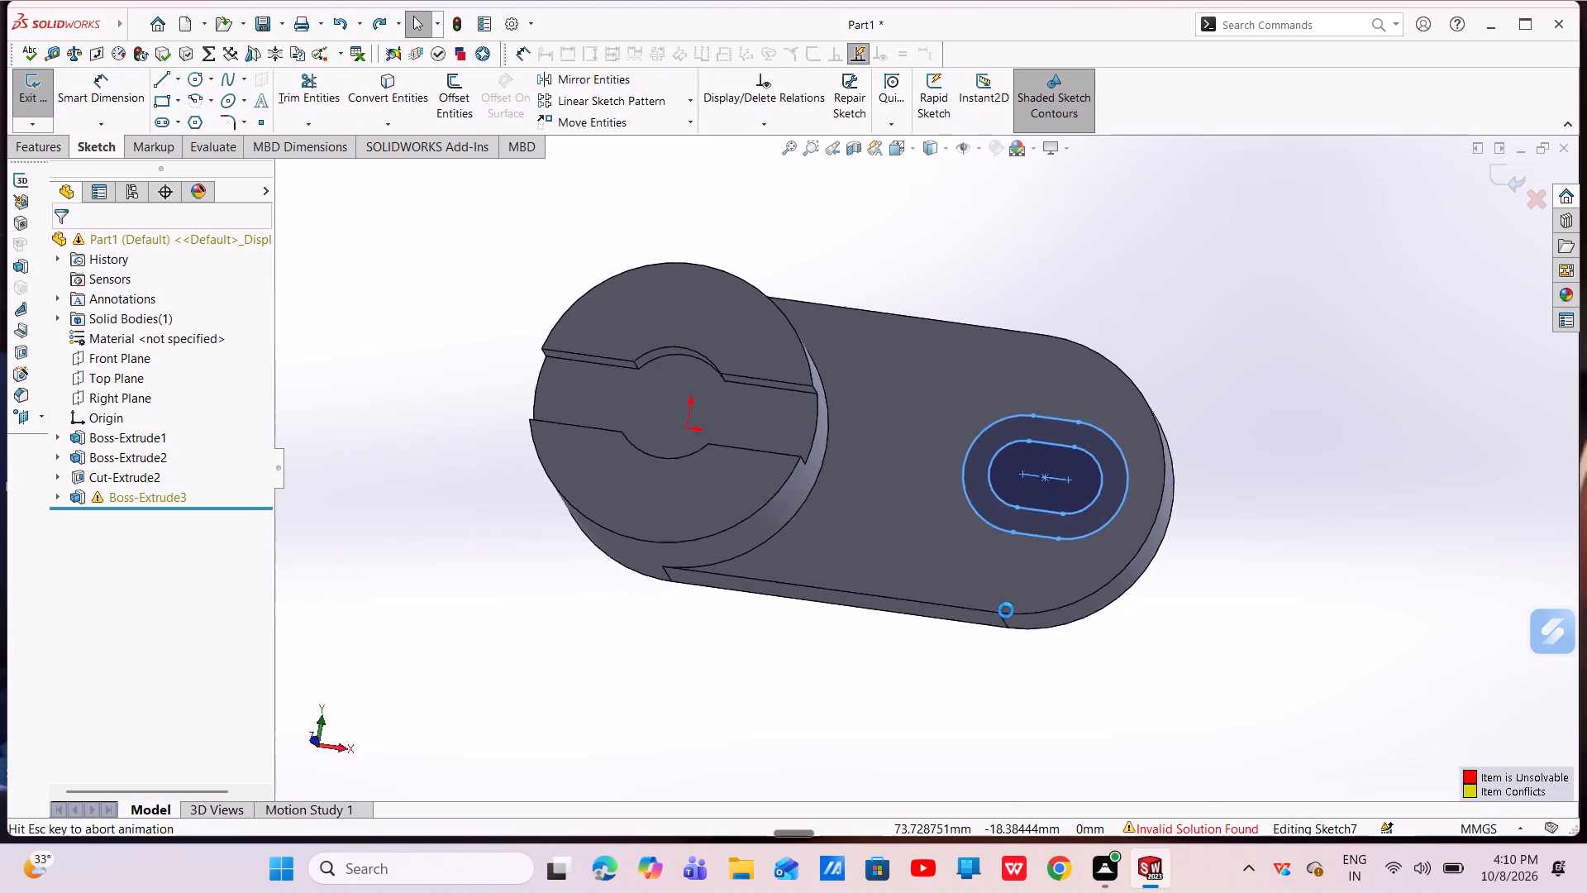
key("ctrl+z")
key("ctrl+z")
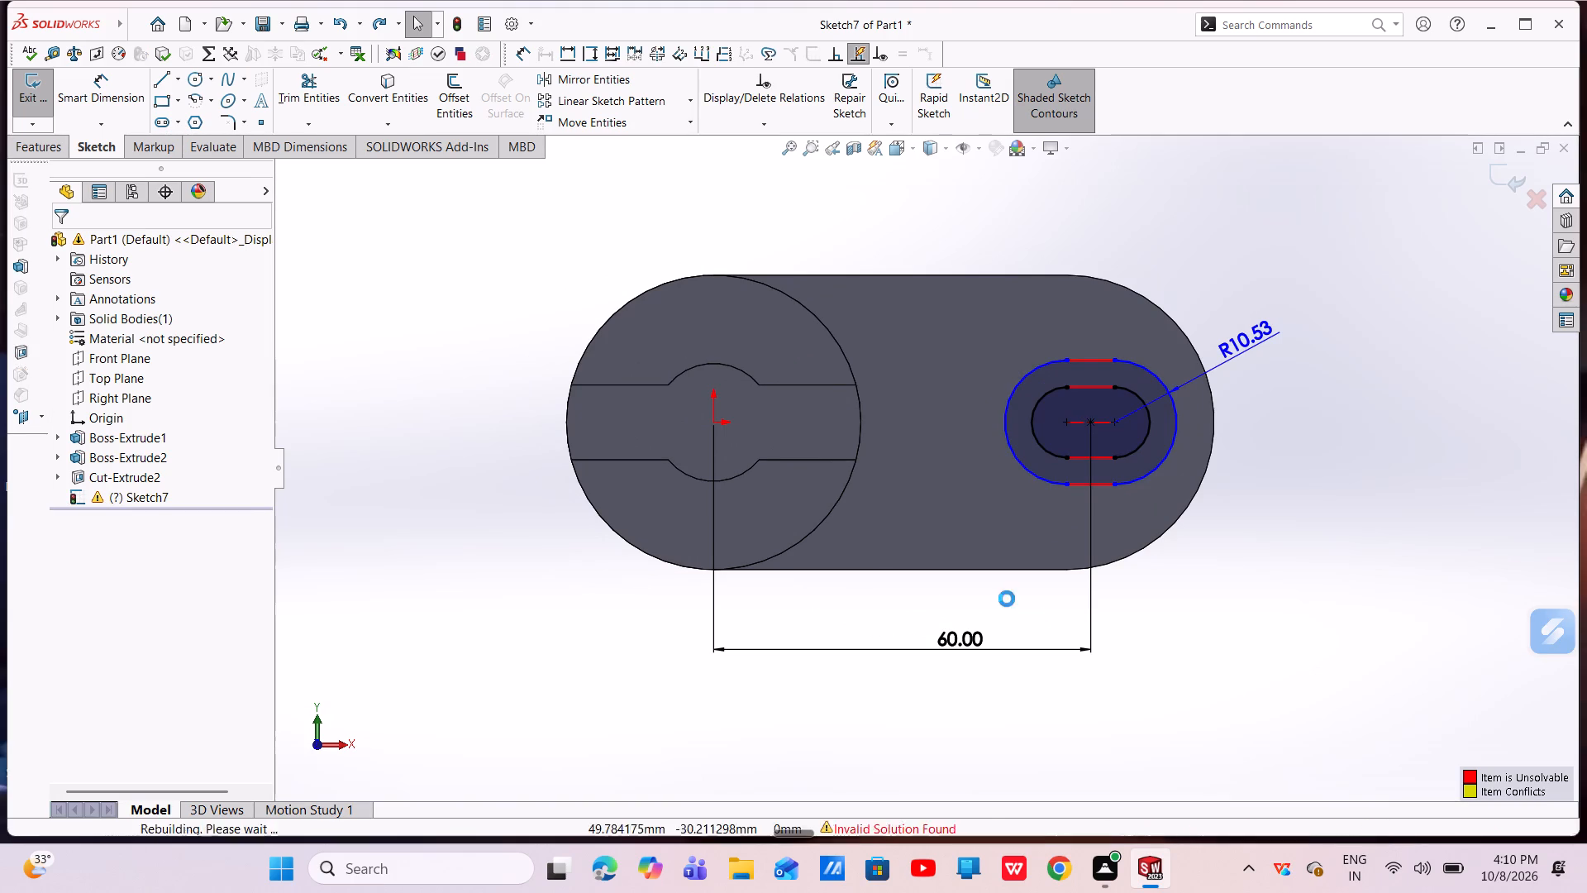
key("ctrl+z")
key("ctrl+z")
key("ctrl+z")
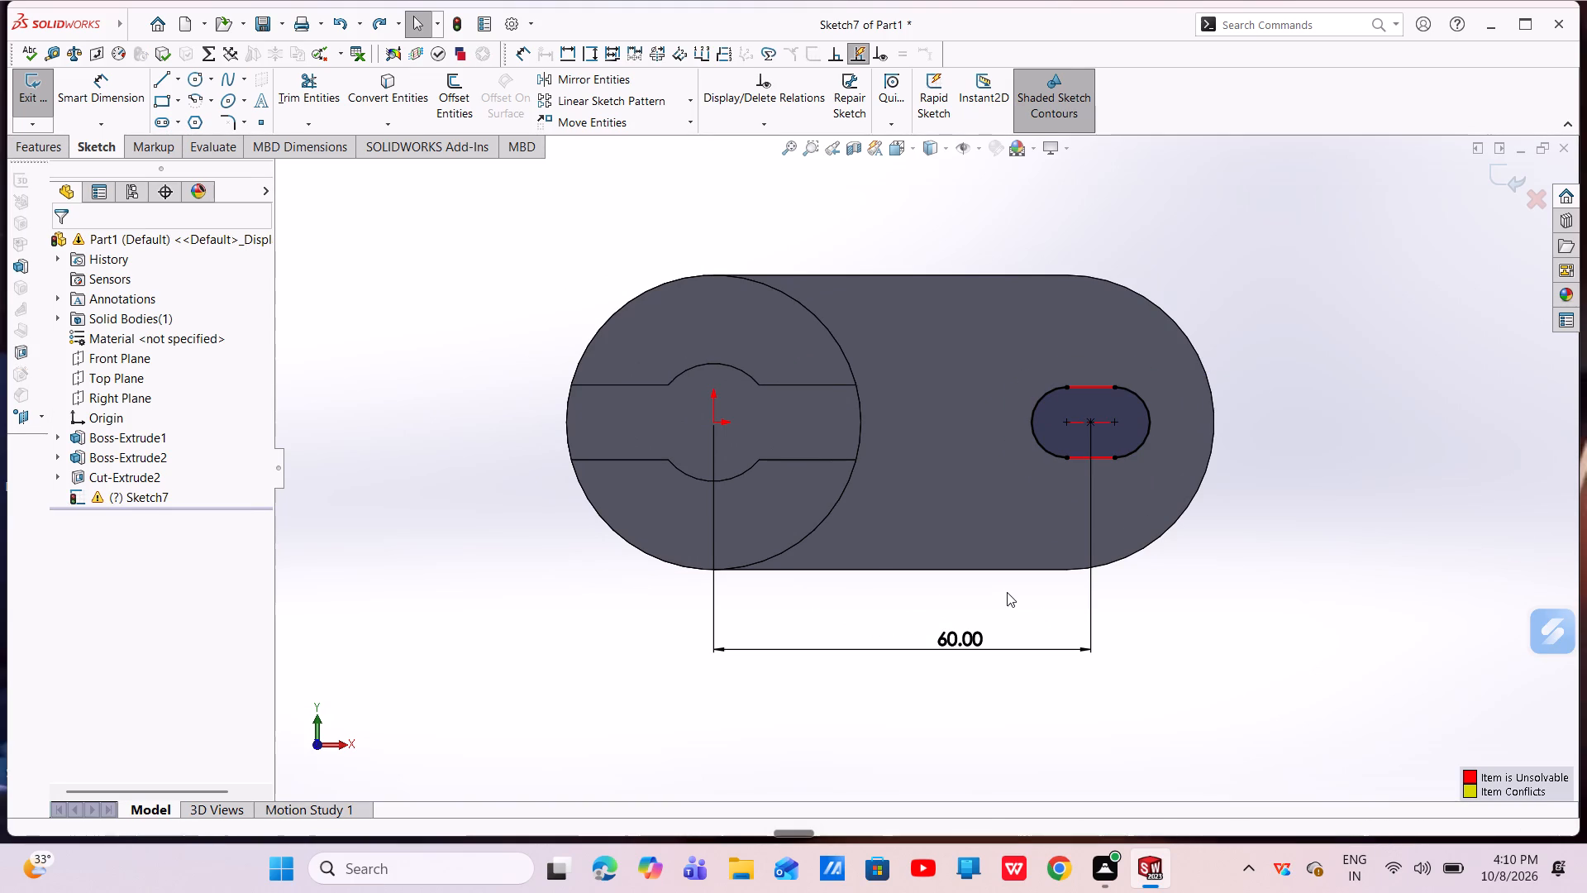
key("ctrl+z")
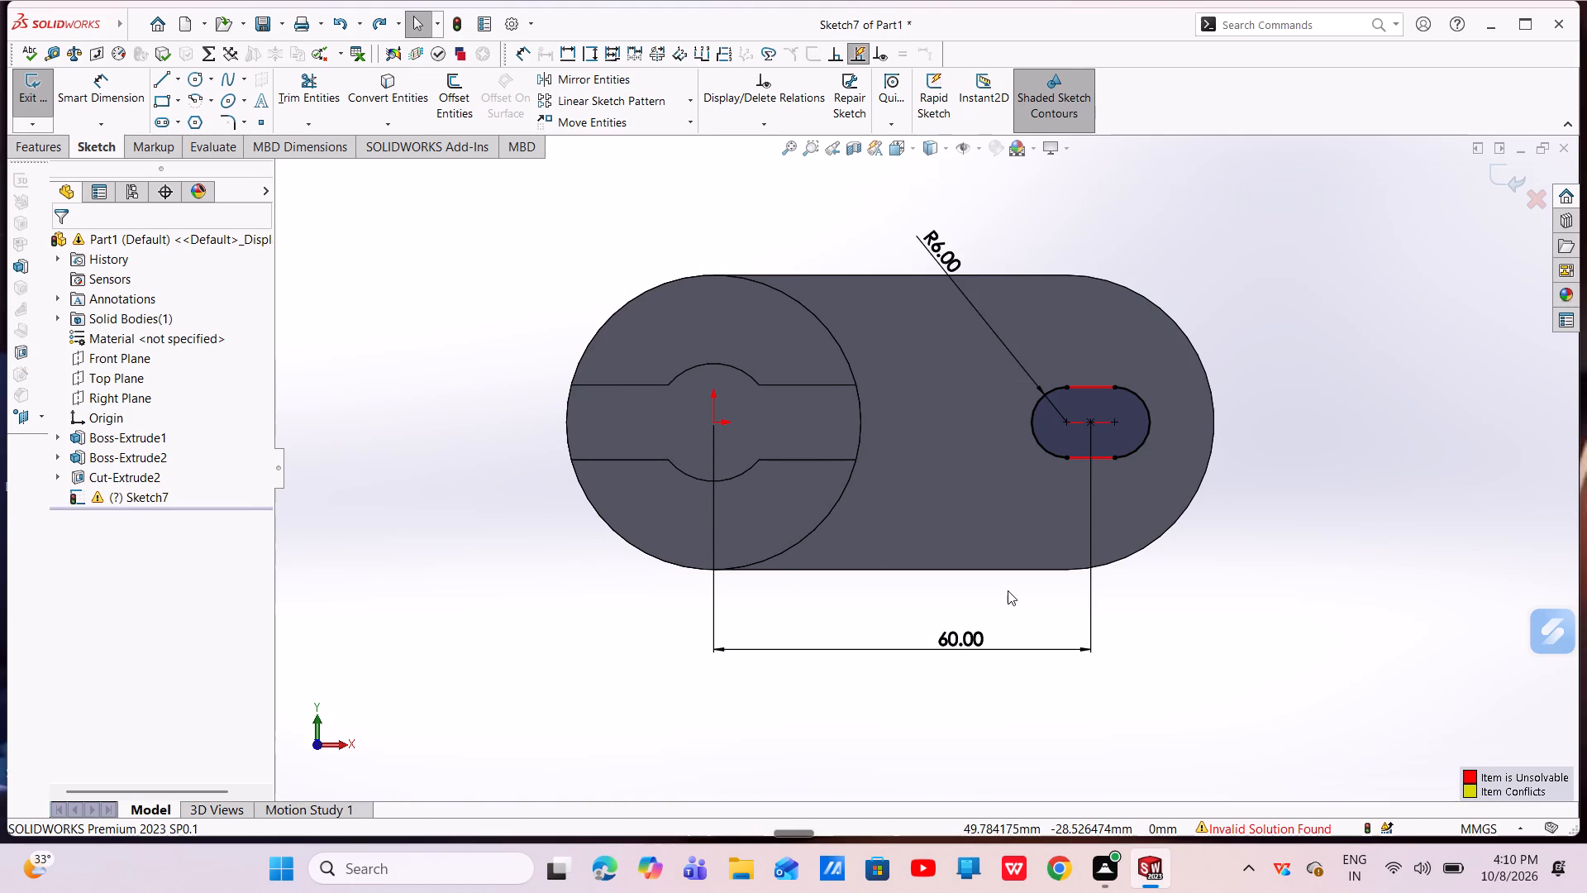
key("ctrl+z")
key("ctrl+z")
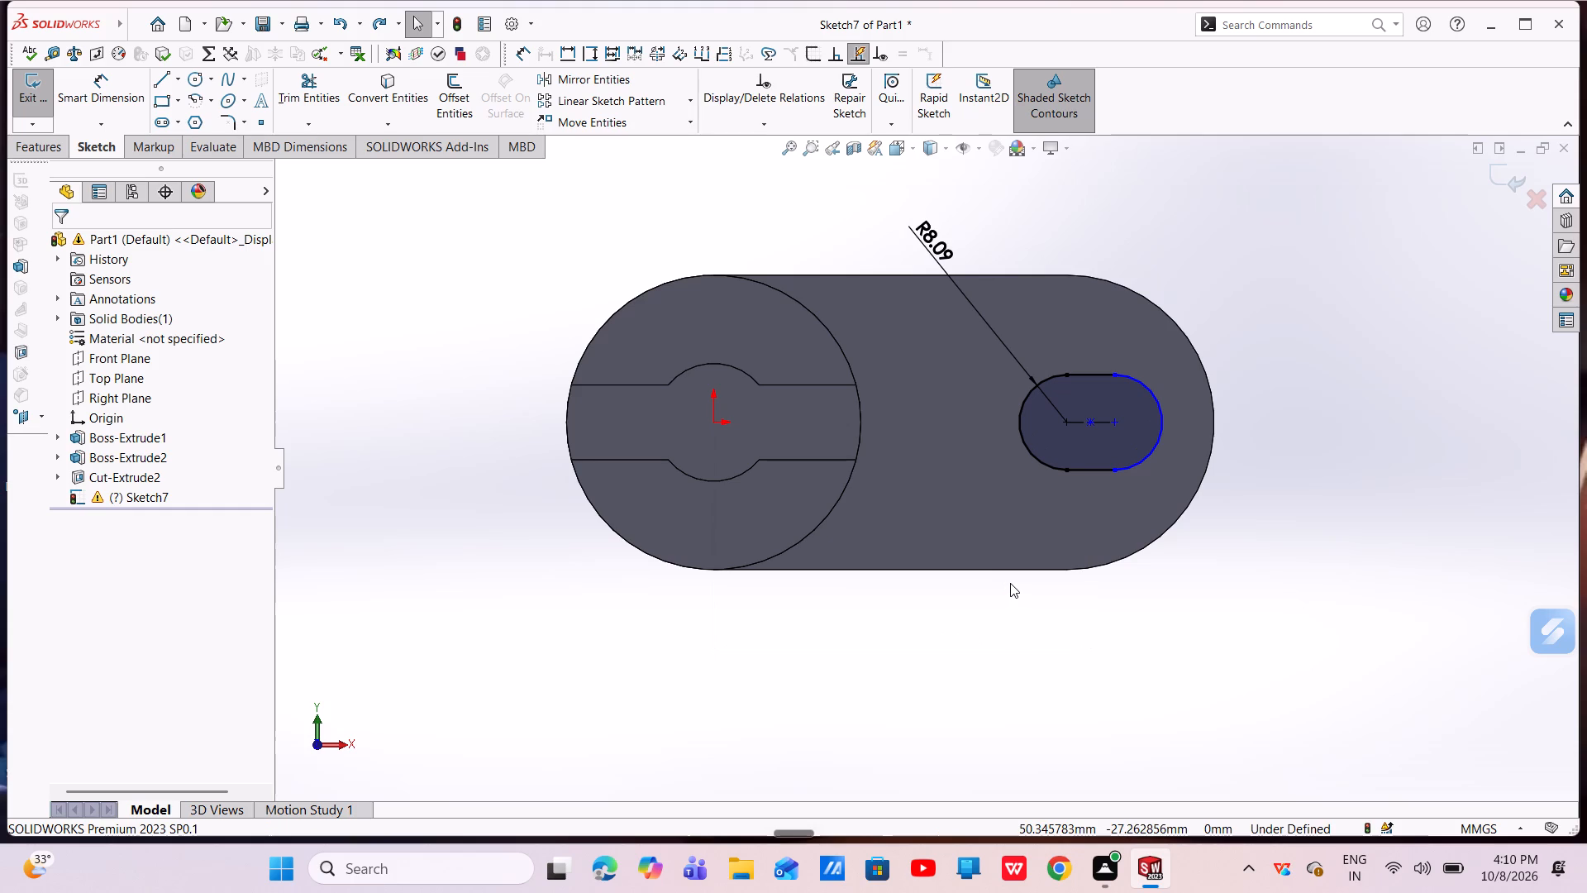
key("ctrl+z")
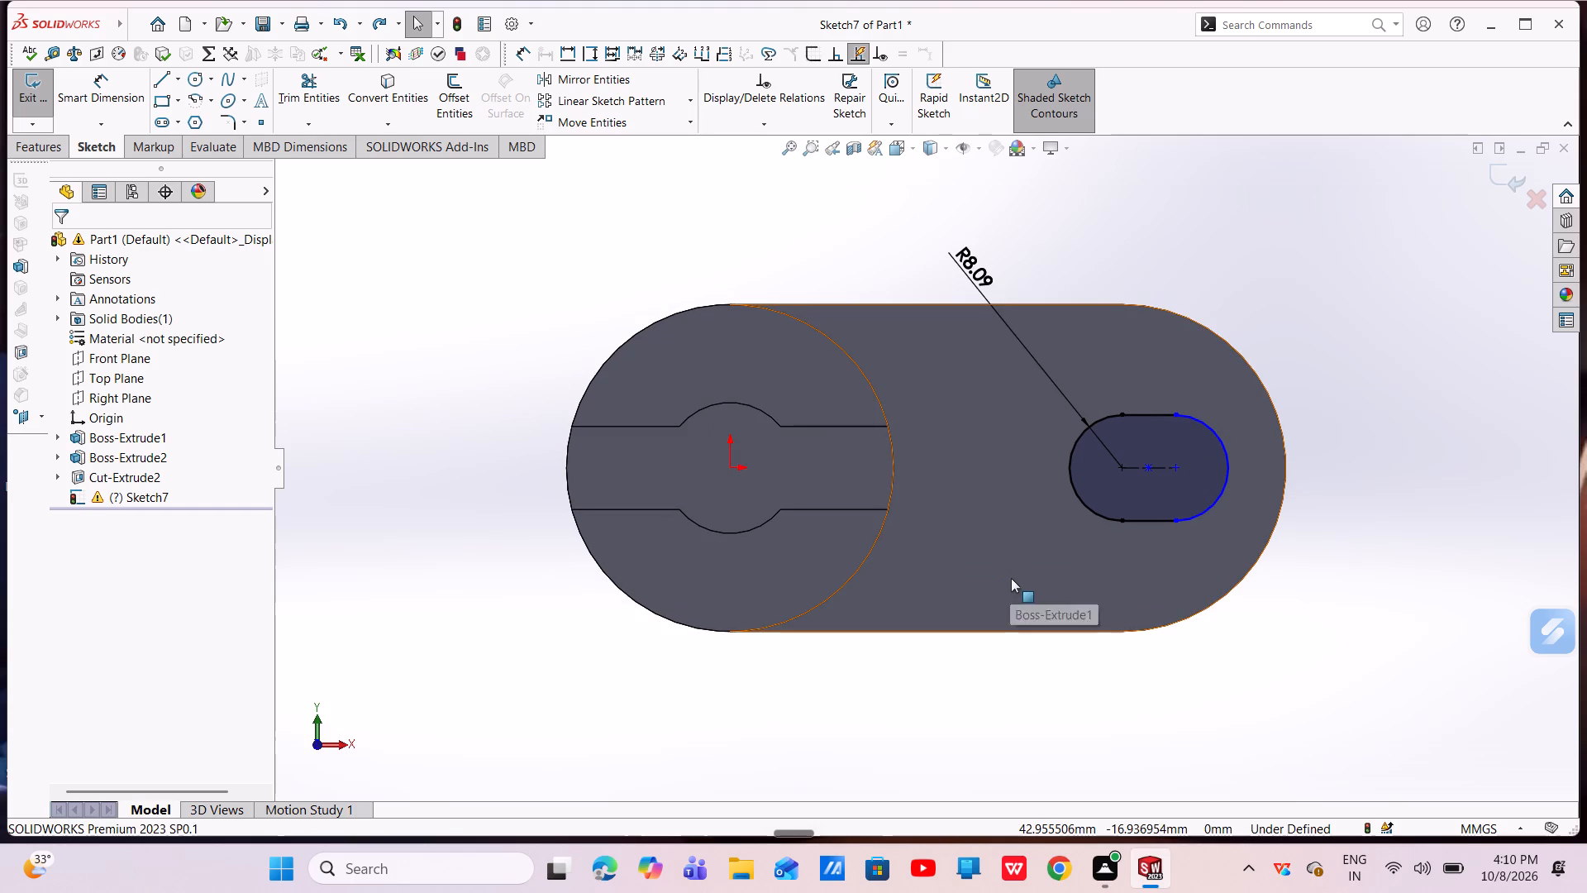
key("ctrl+z")
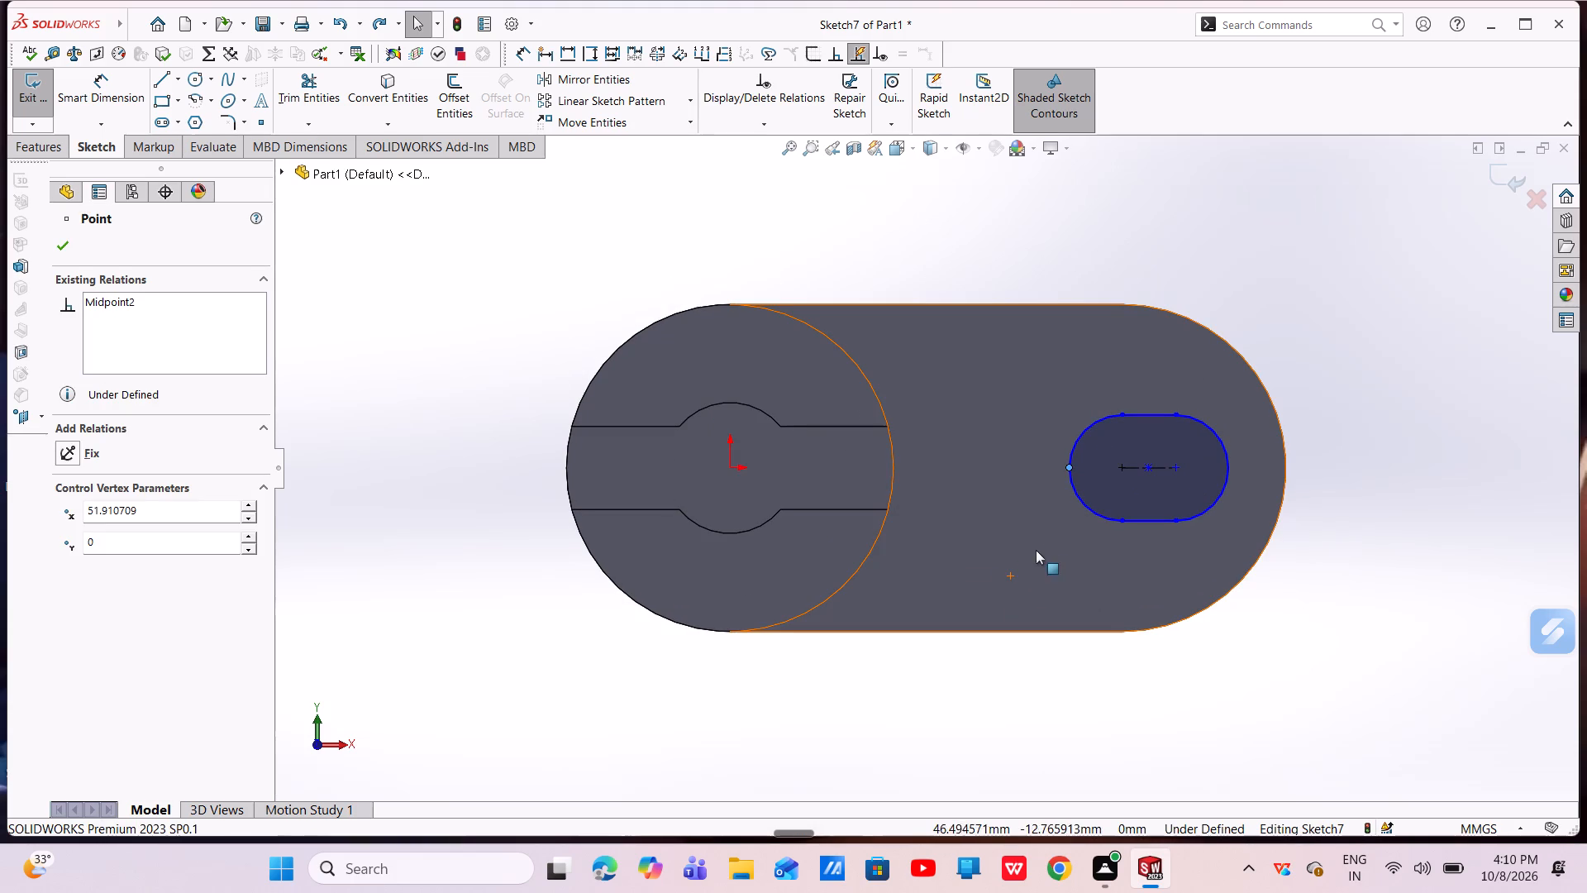
left_click(55, 247)
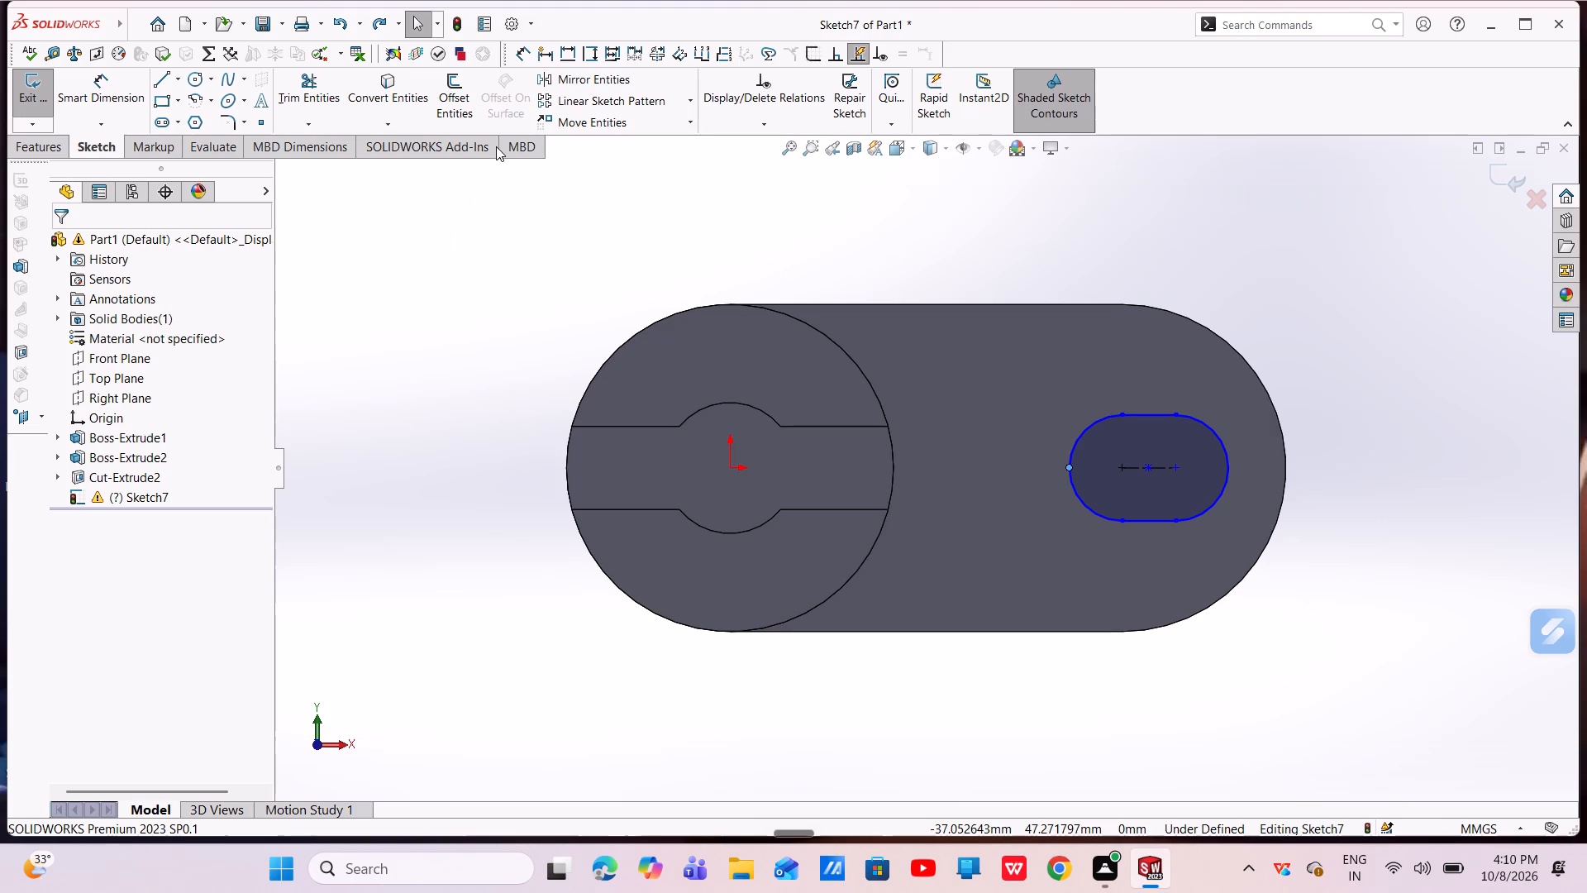
key("ctrl+z")
key("ctrl+z")
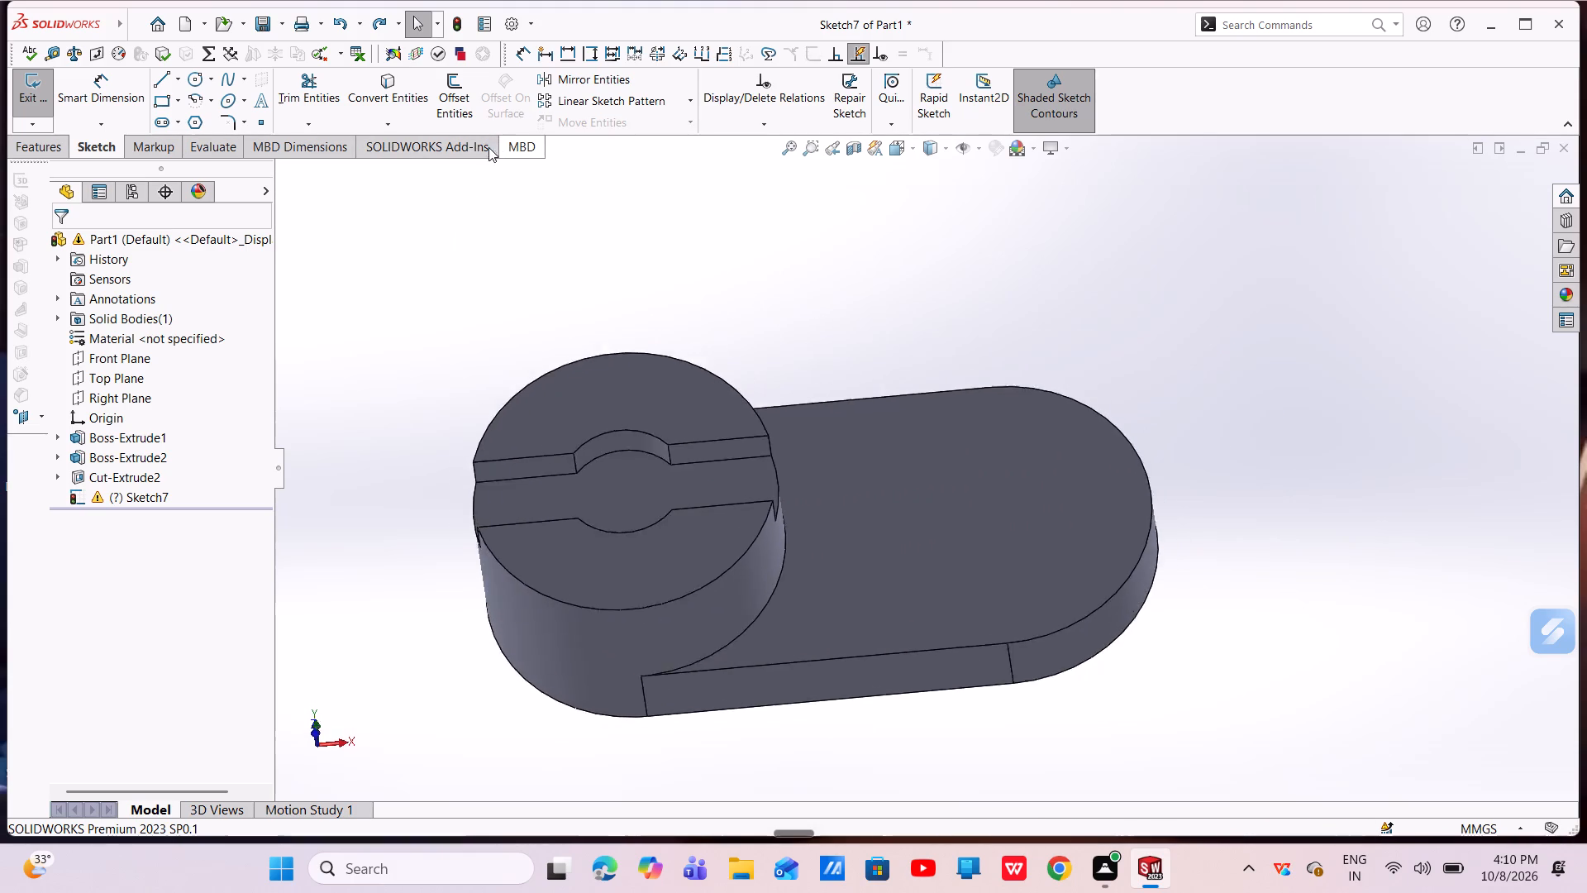
Start a sketch on the base's flat face and draw a circle of radius 6 mm concentric with the rounded end.
left_click(916, 542)
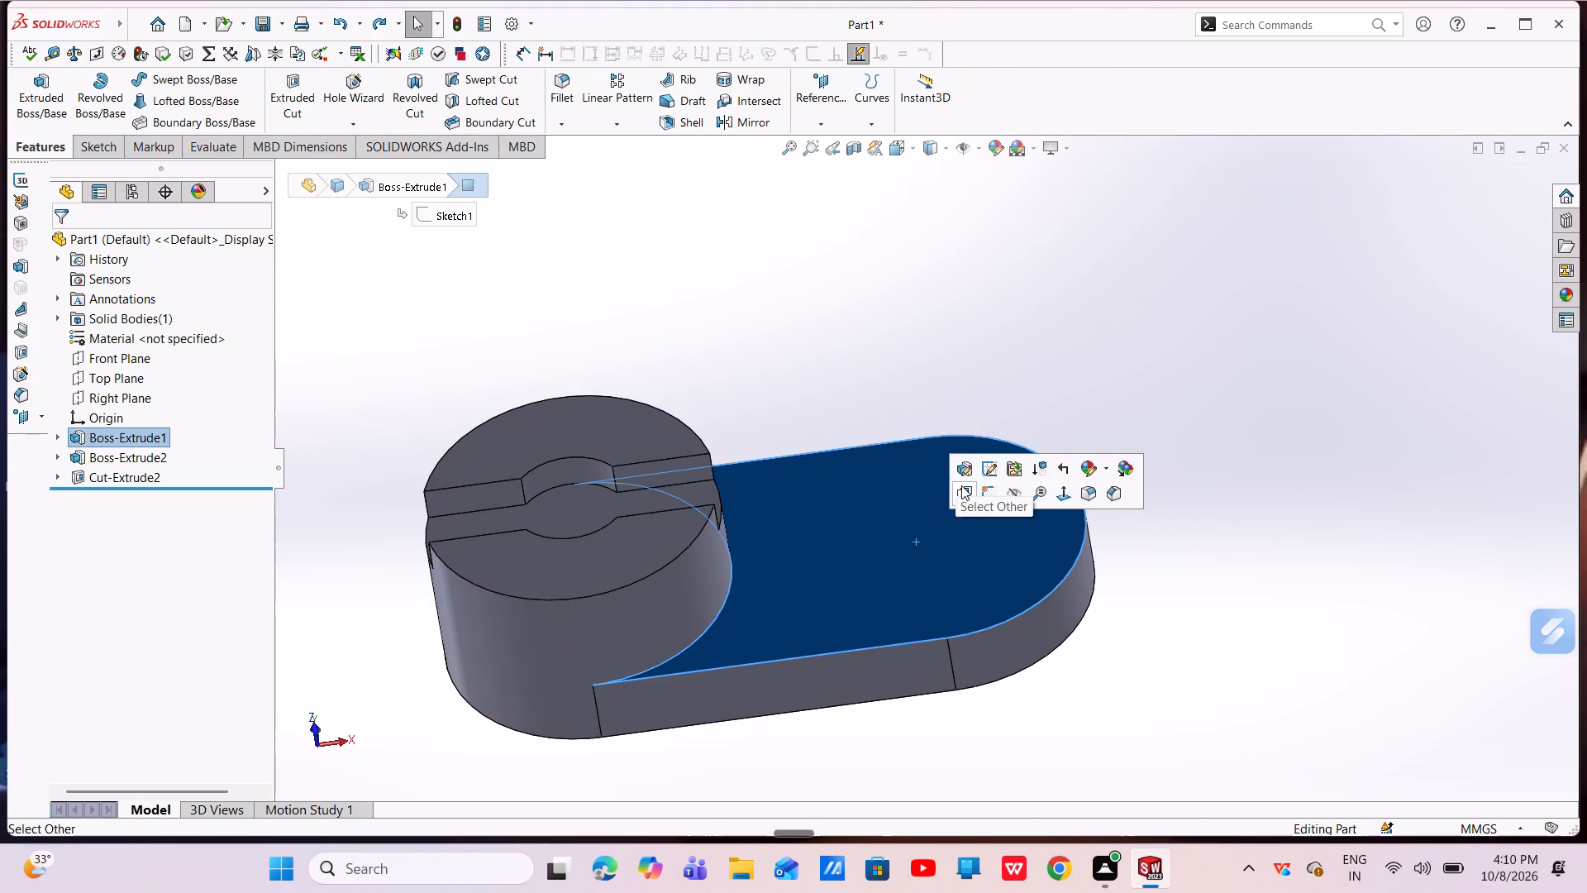
left_click(989, 485)
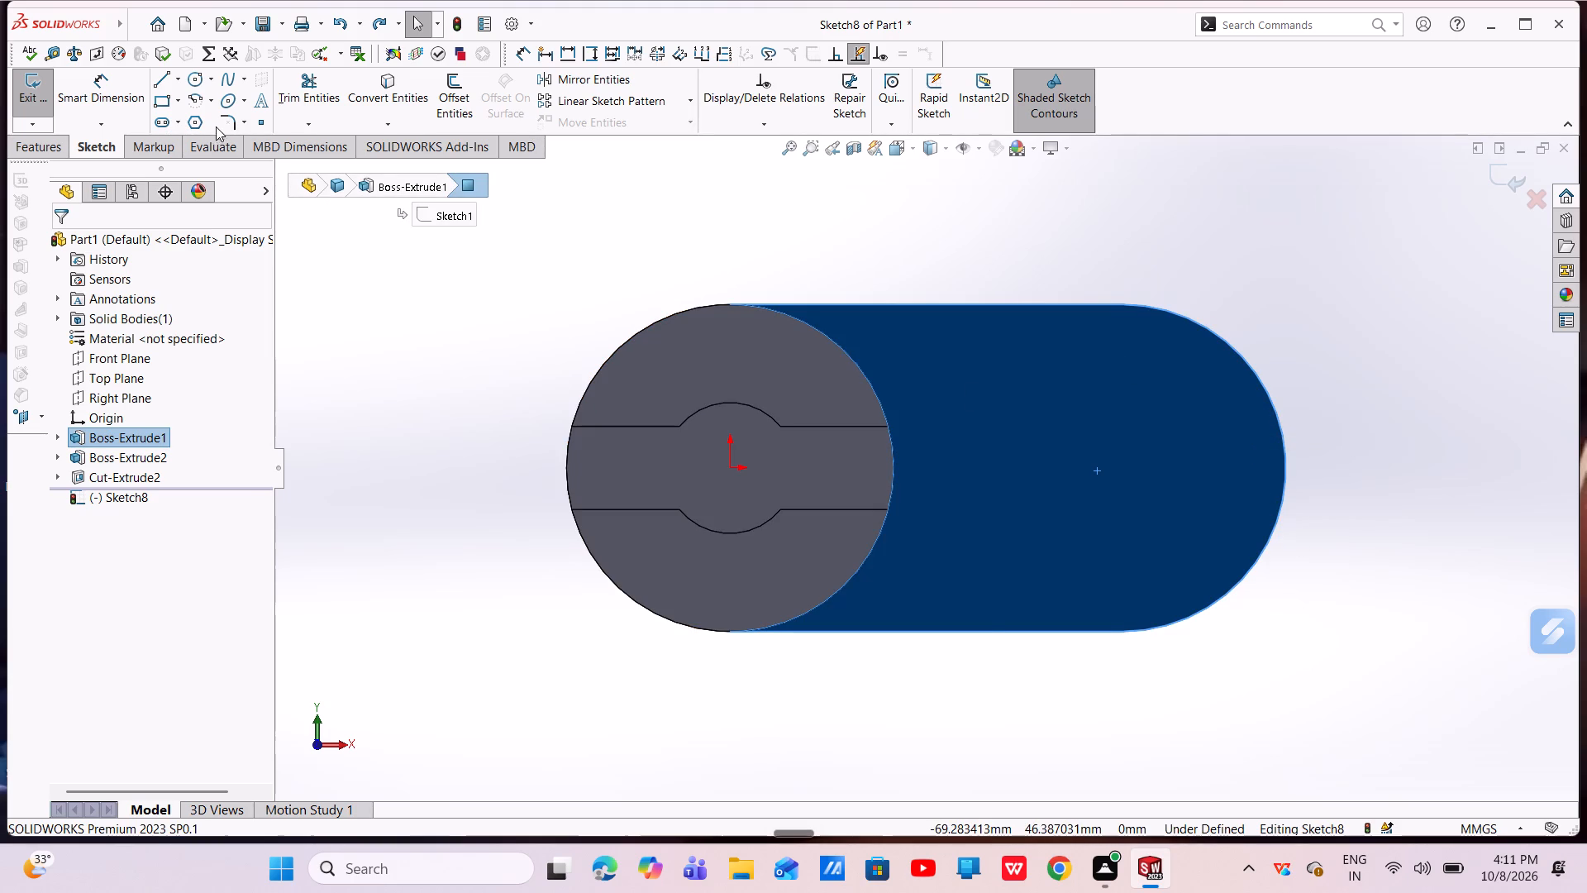
left_click(187, 78)
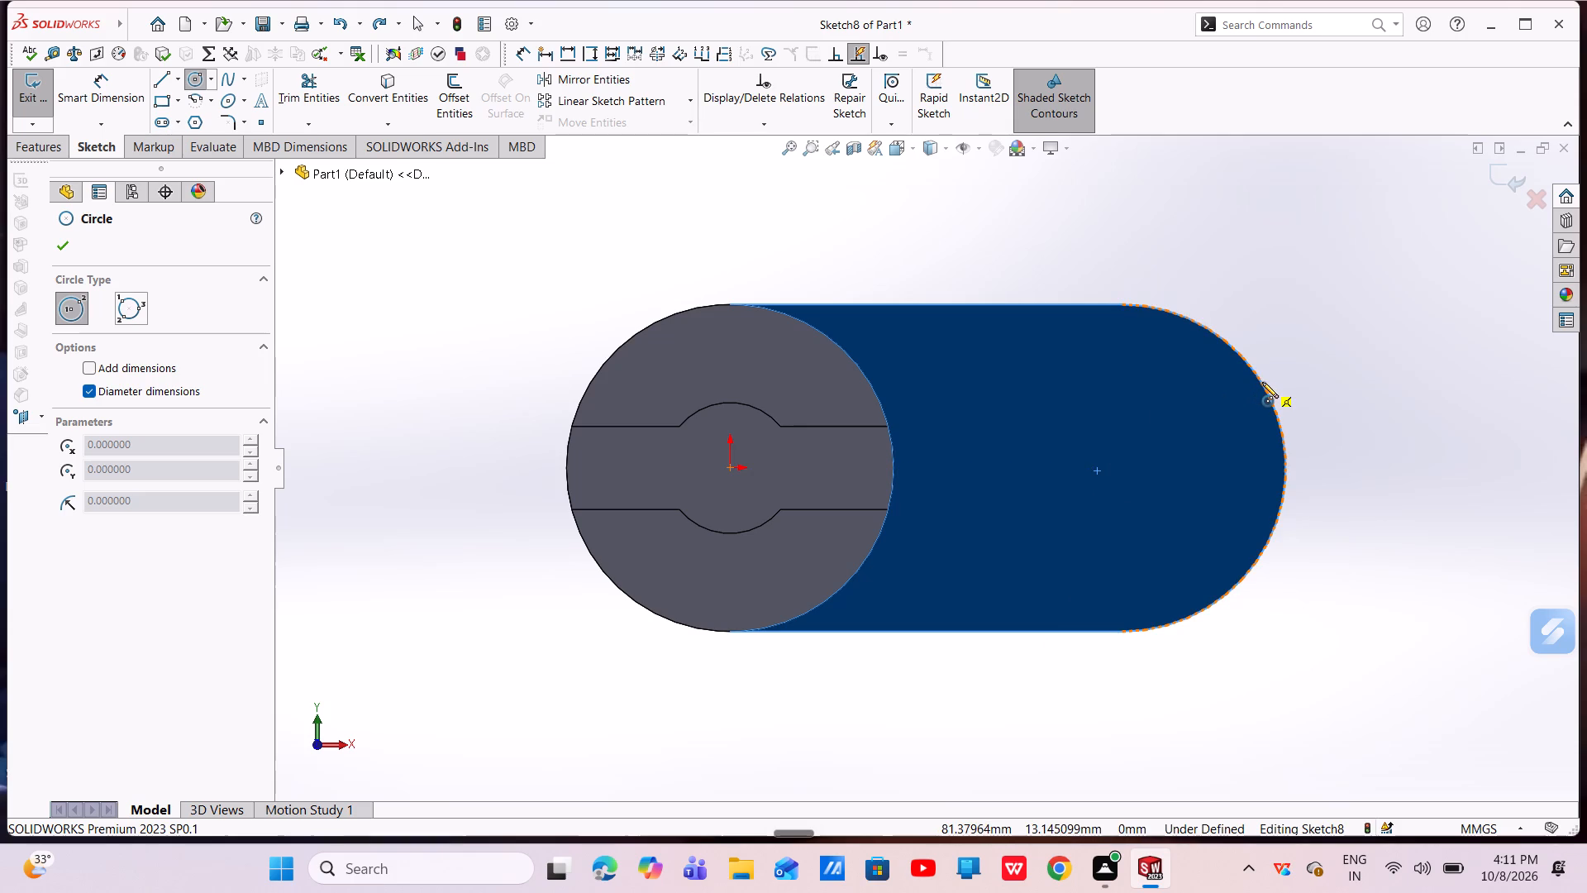
left_click(1121, 467)
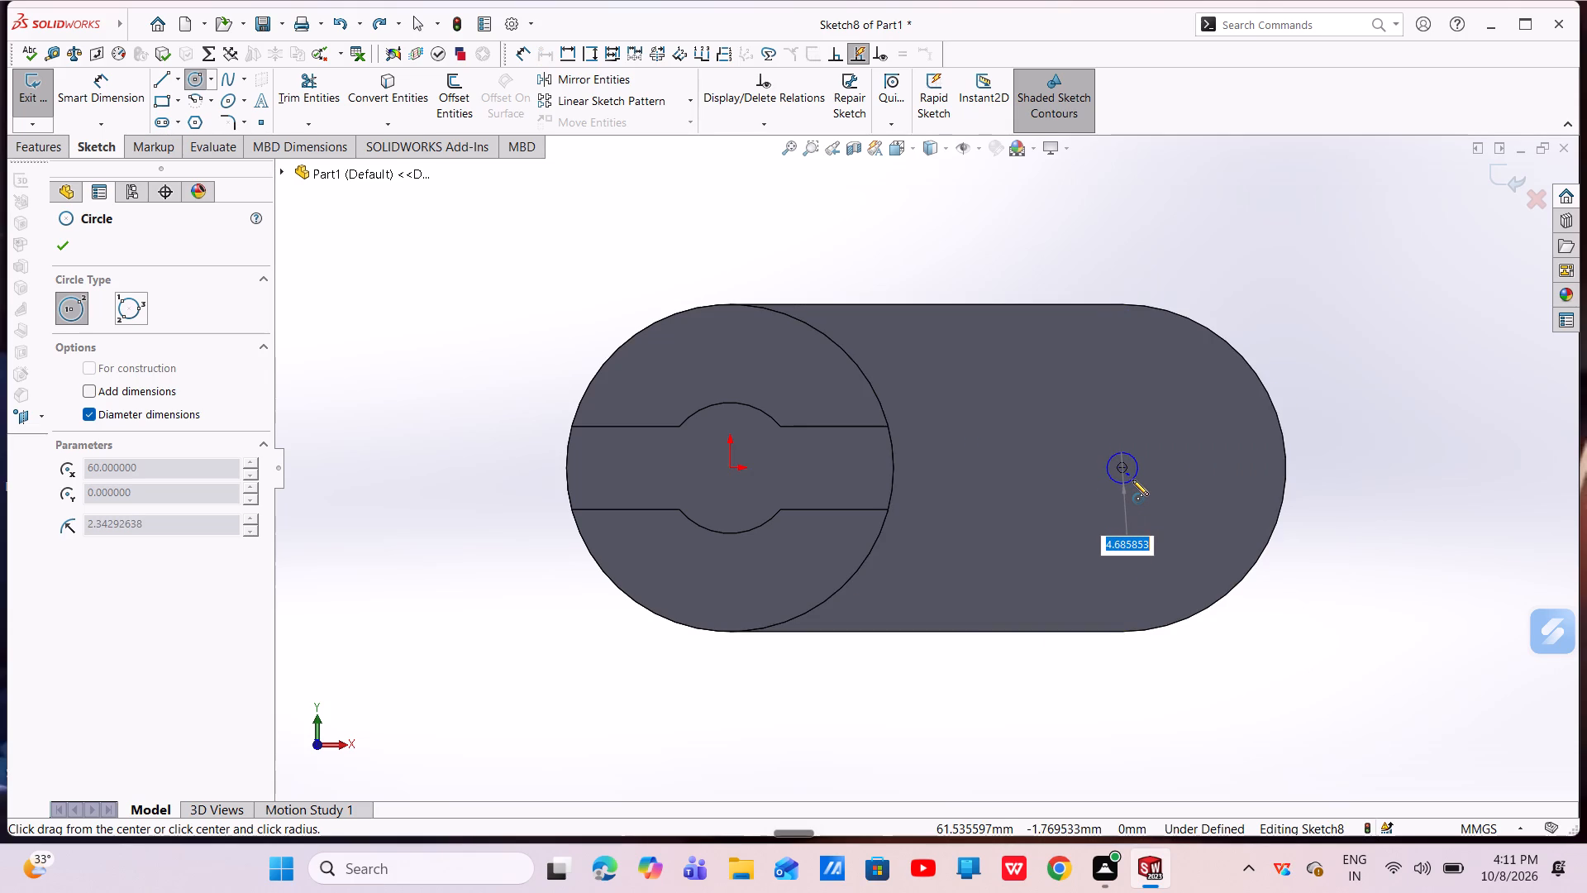
key("BackSpace")
key("6")
key("Return")
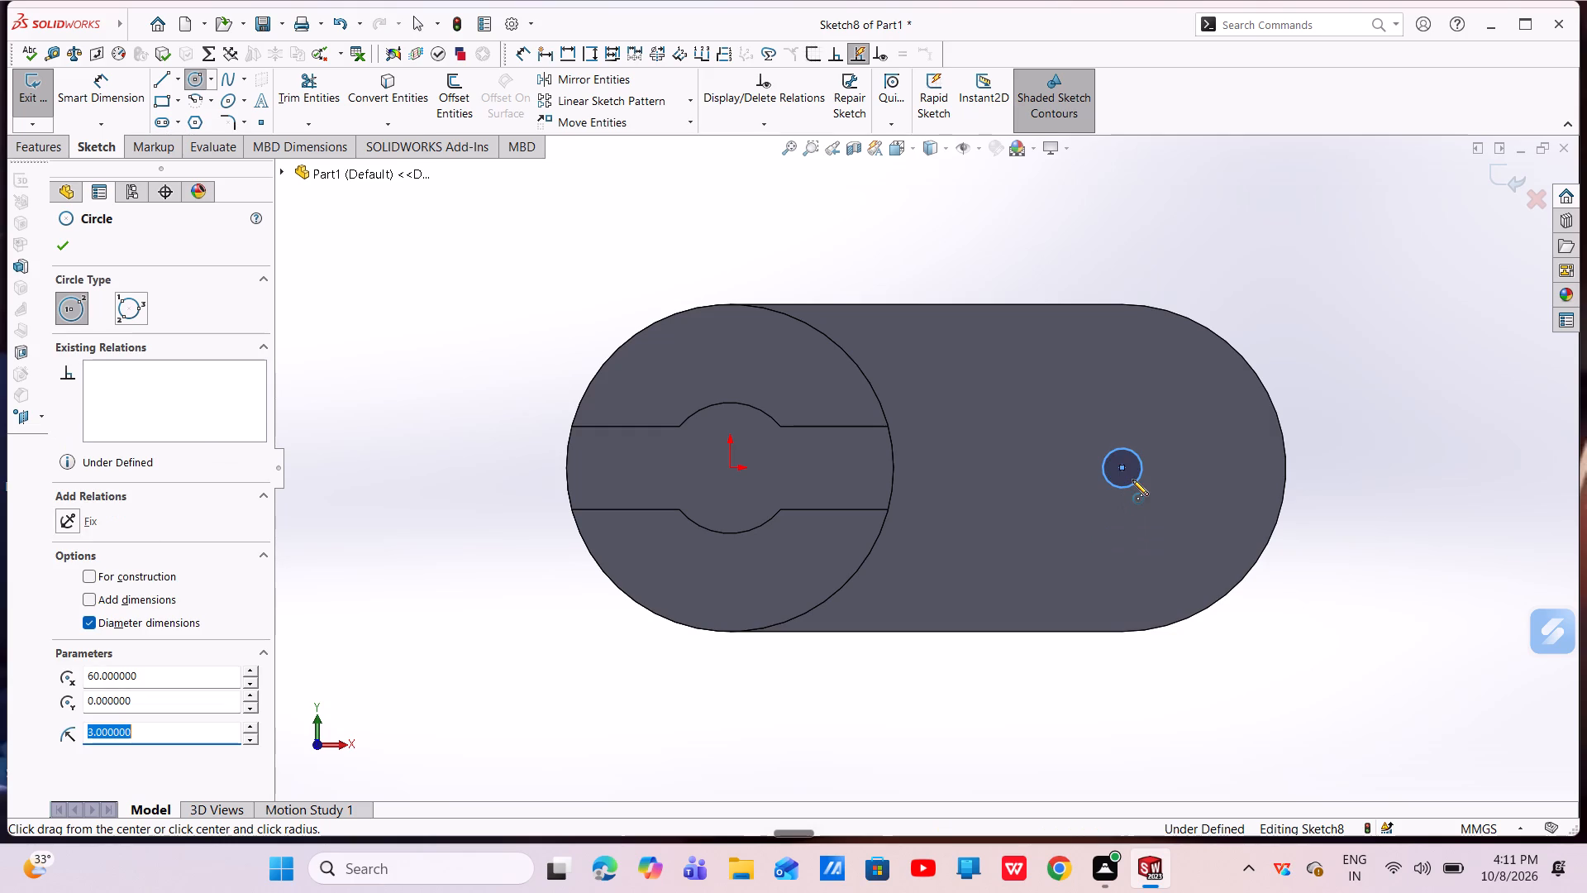
scroll(1146, 510, "down", 5)
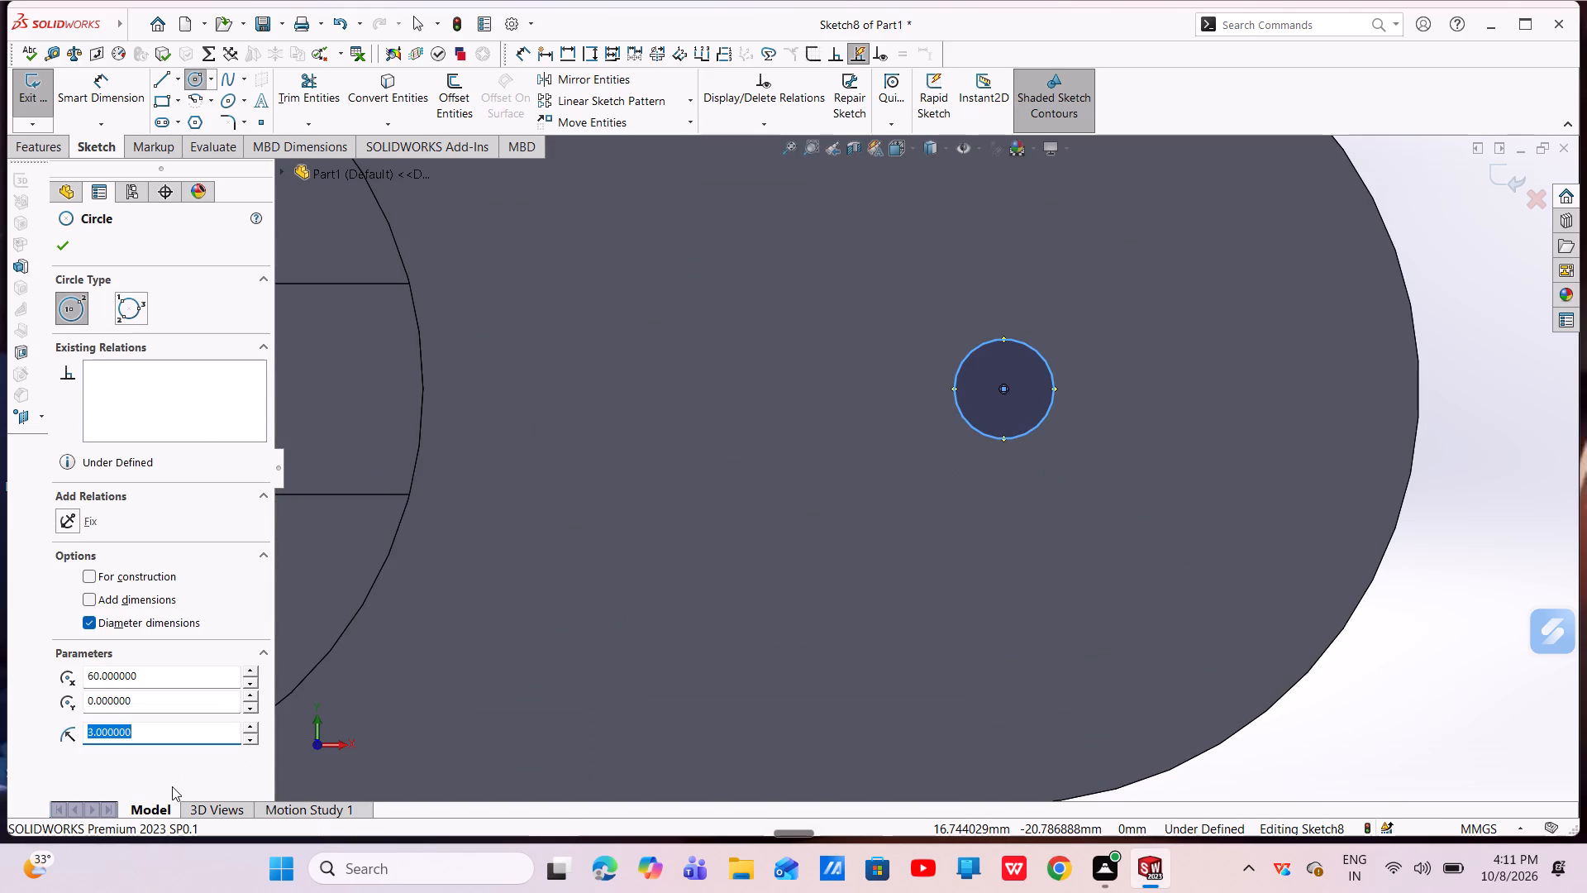
key("BackSpace")
key("6")
key("Return")
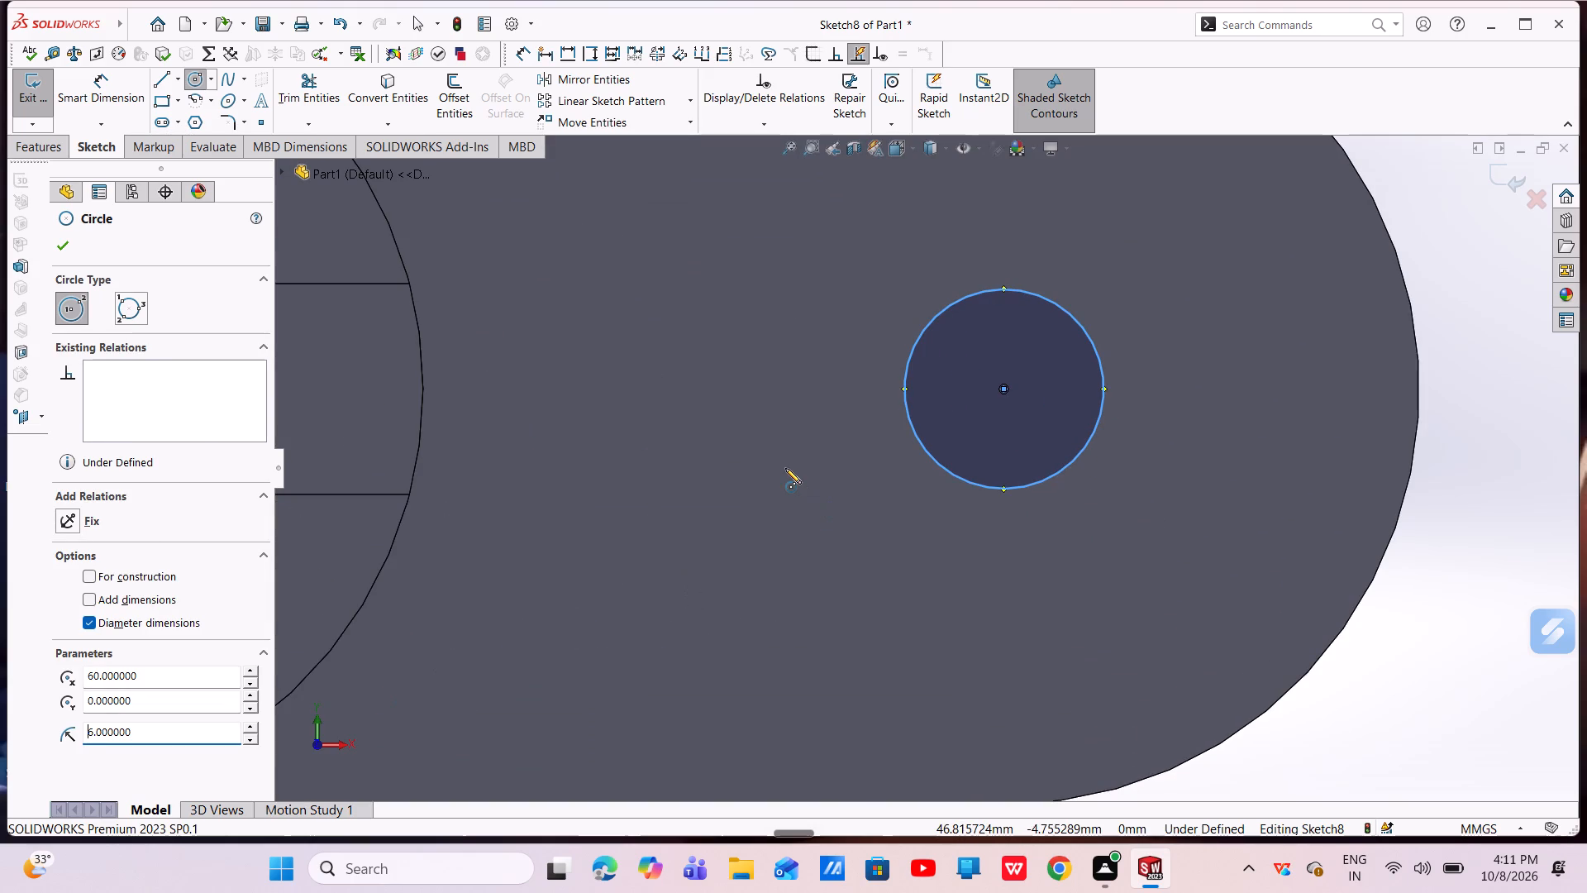
key("Escape")
Draw a line about 15.7 mm long from the circle's centre toward the hub and make it horizontal.
left_click(165, 76)
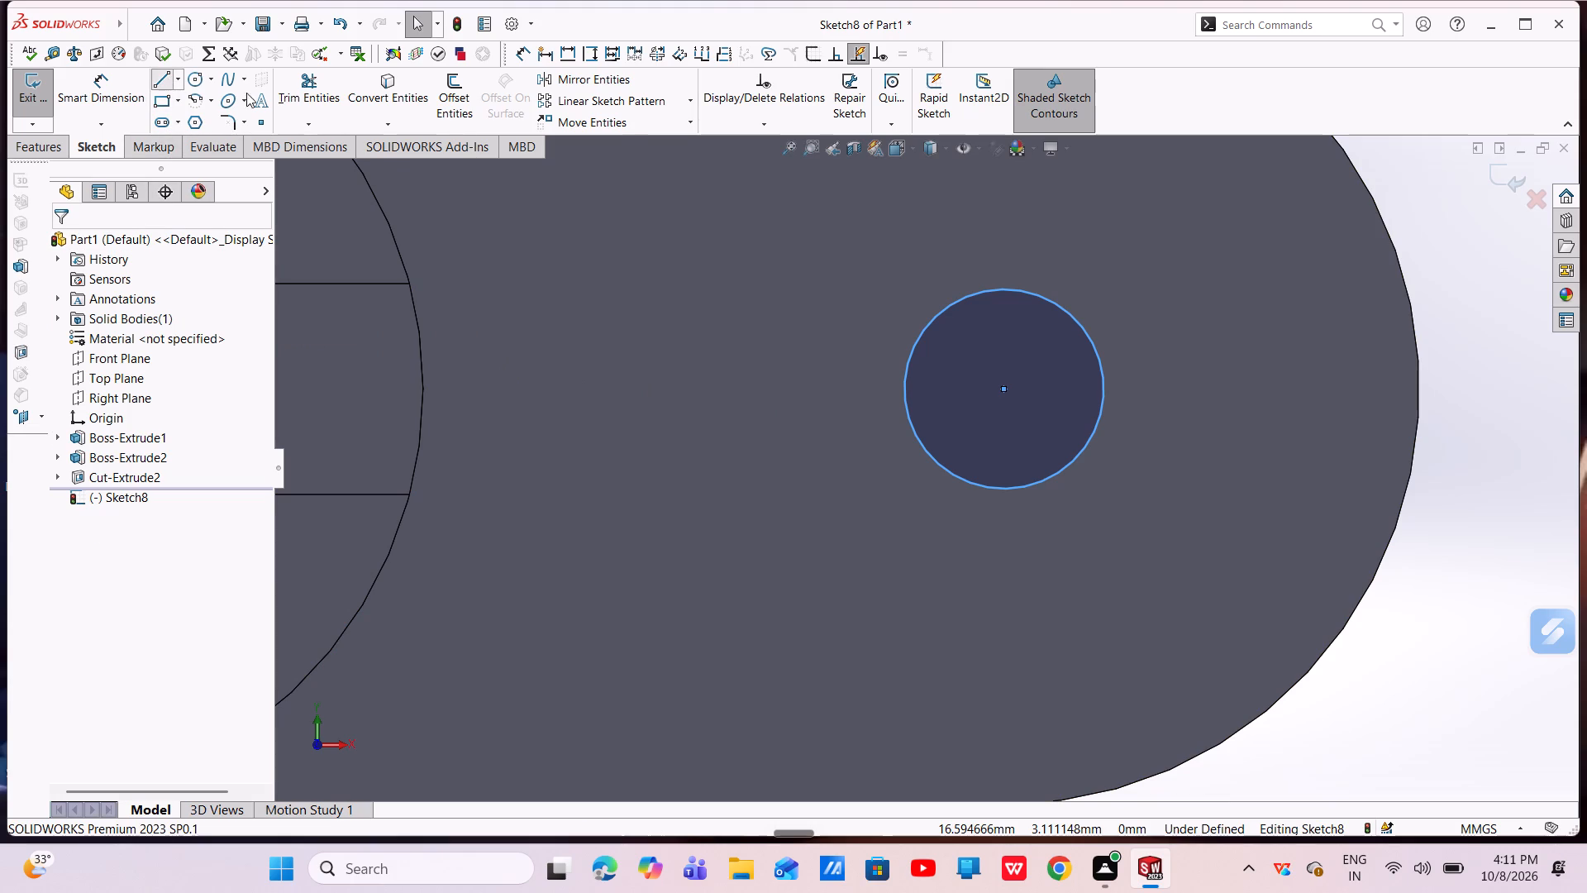
left_click(1004, 391)
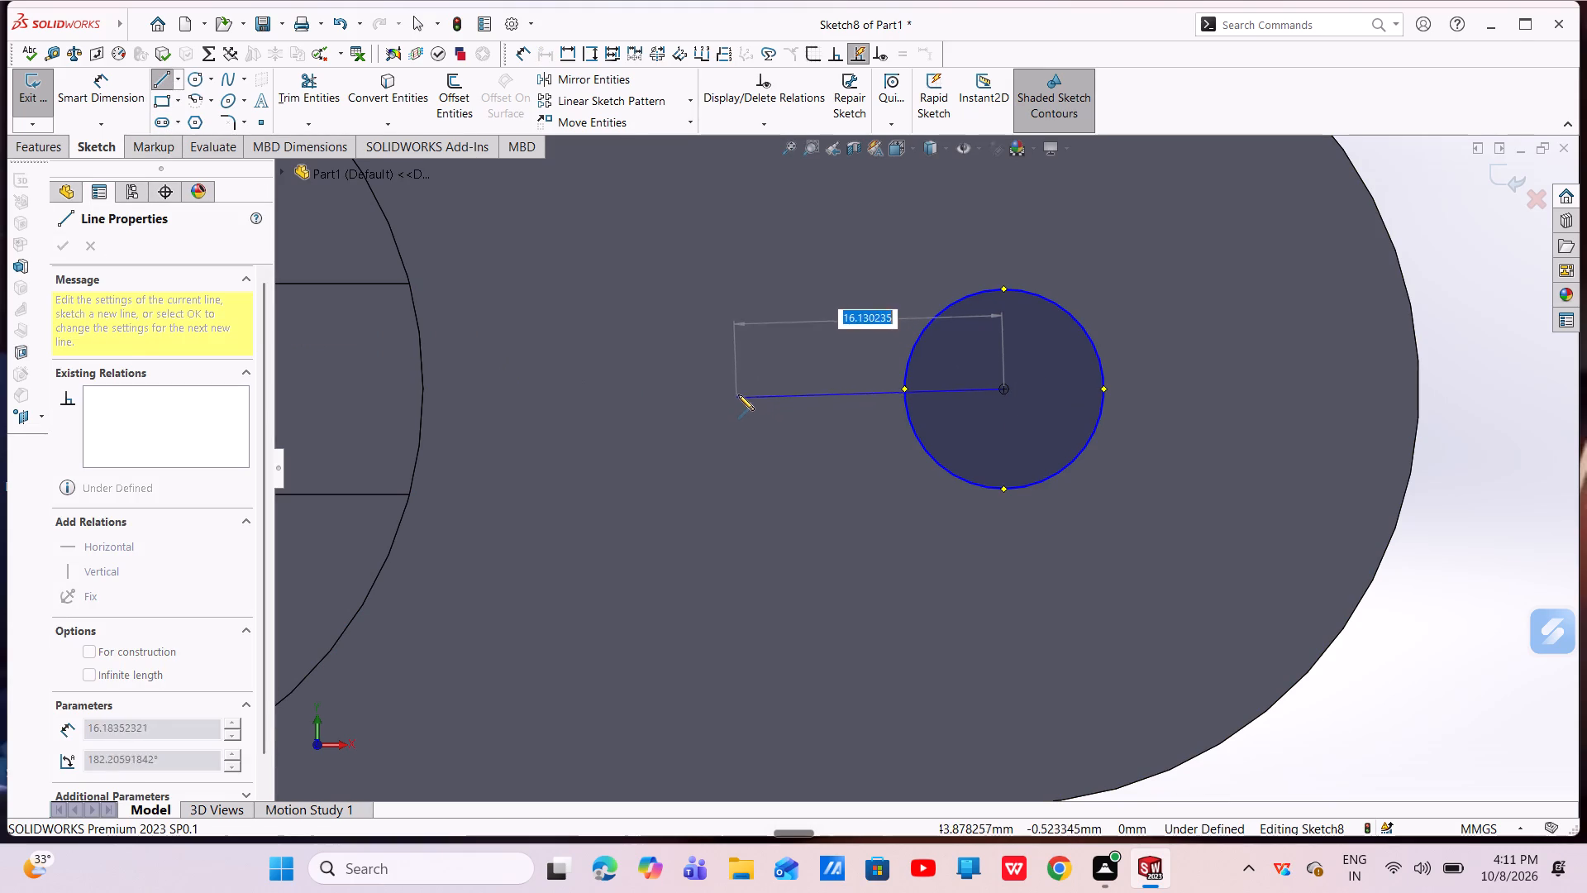
left_click(744, 384)
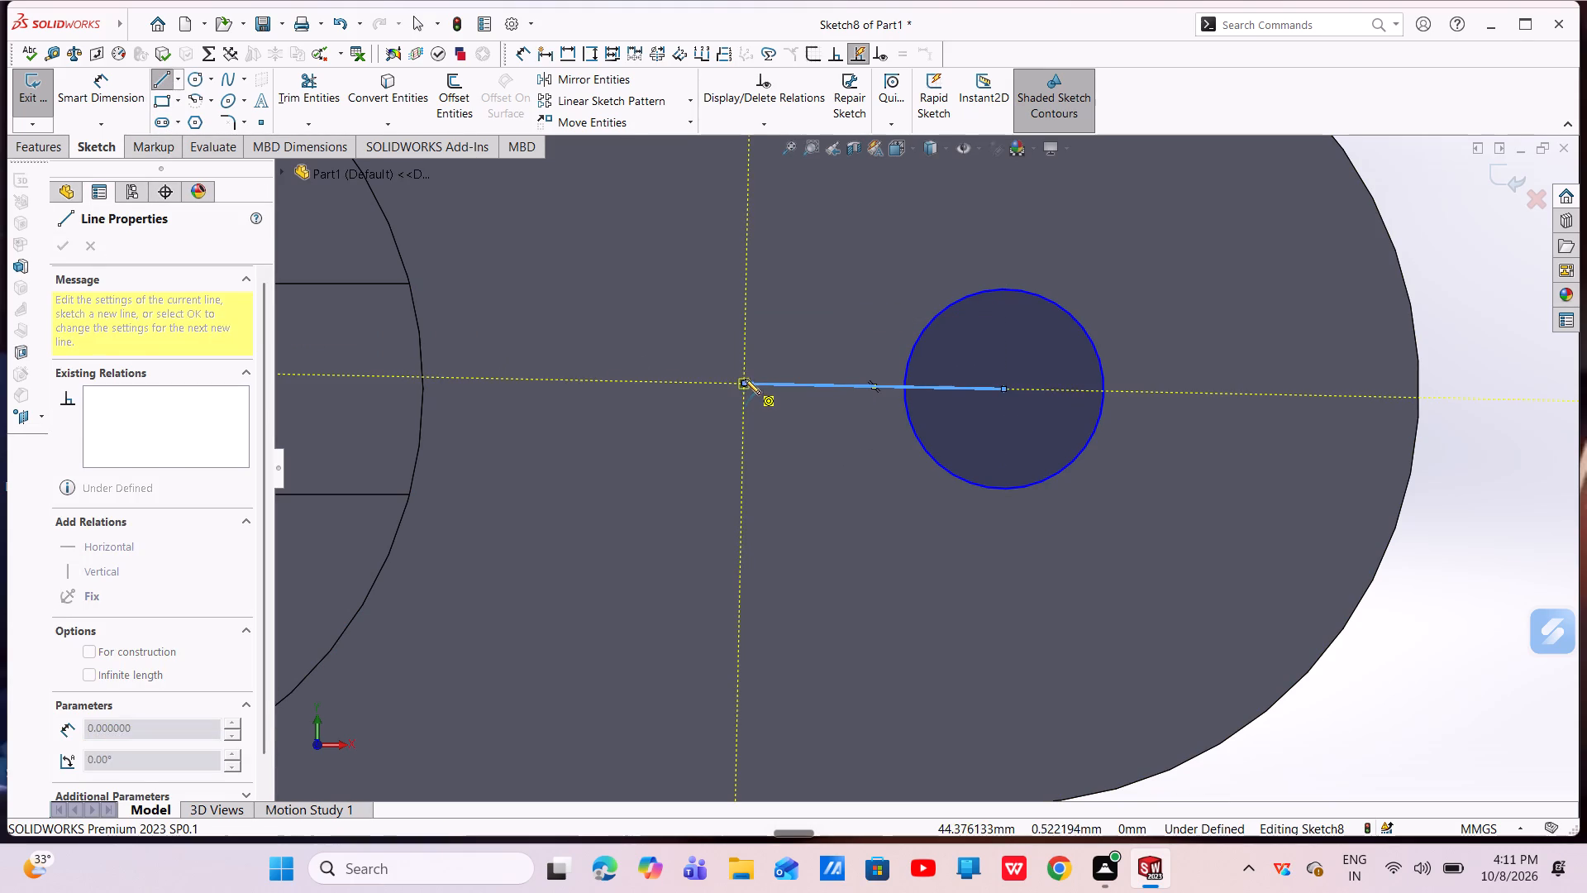
key("Escape")
key("Escape")
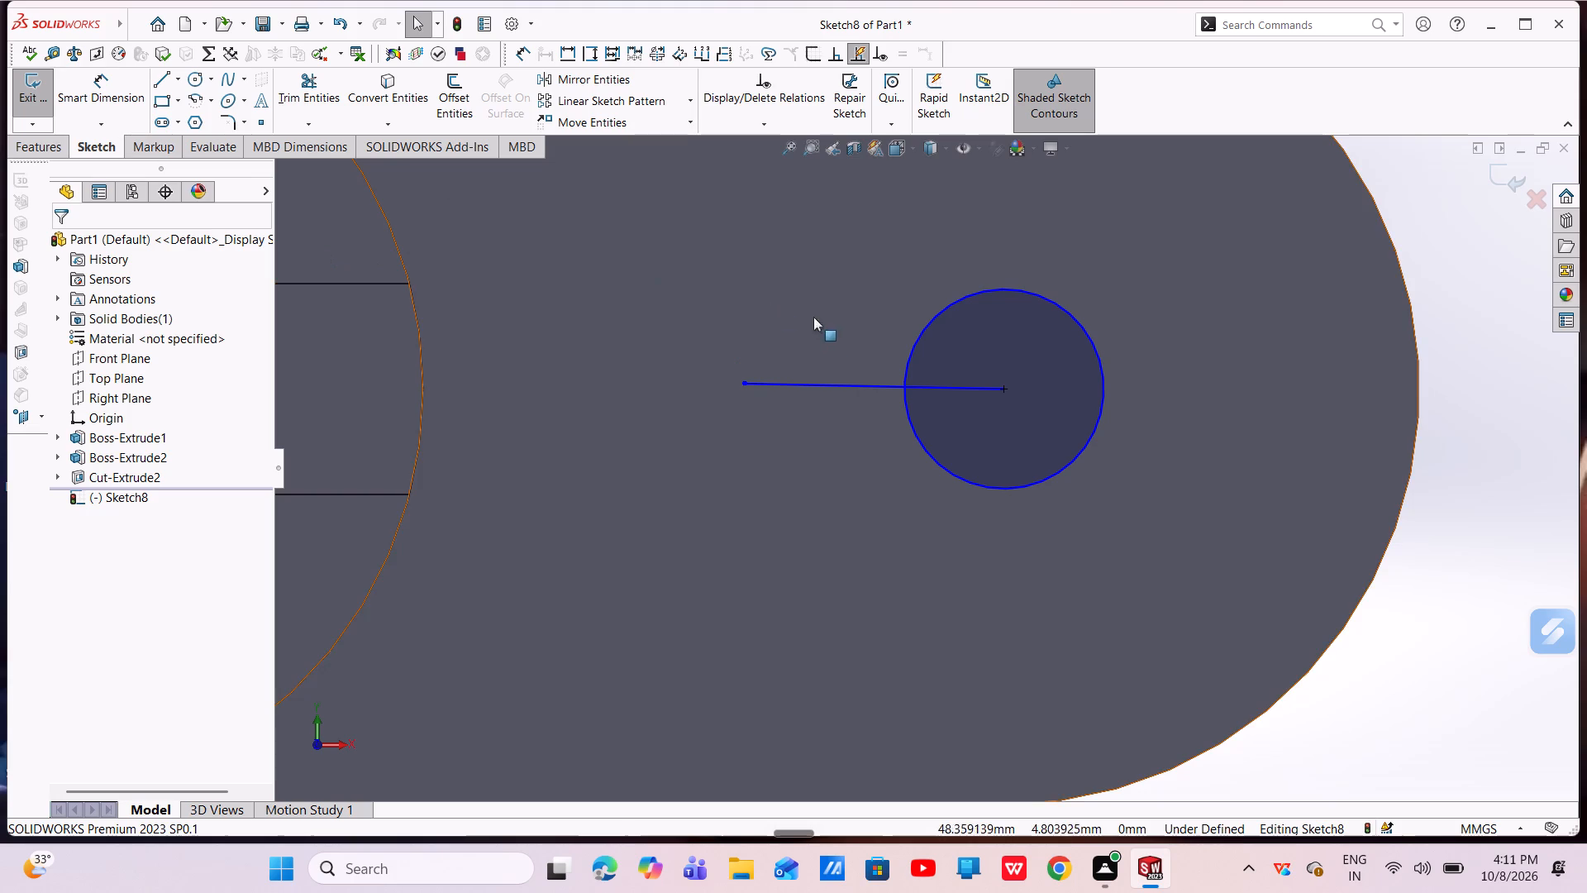
left_click(847, 381)
left_click(892, 304)
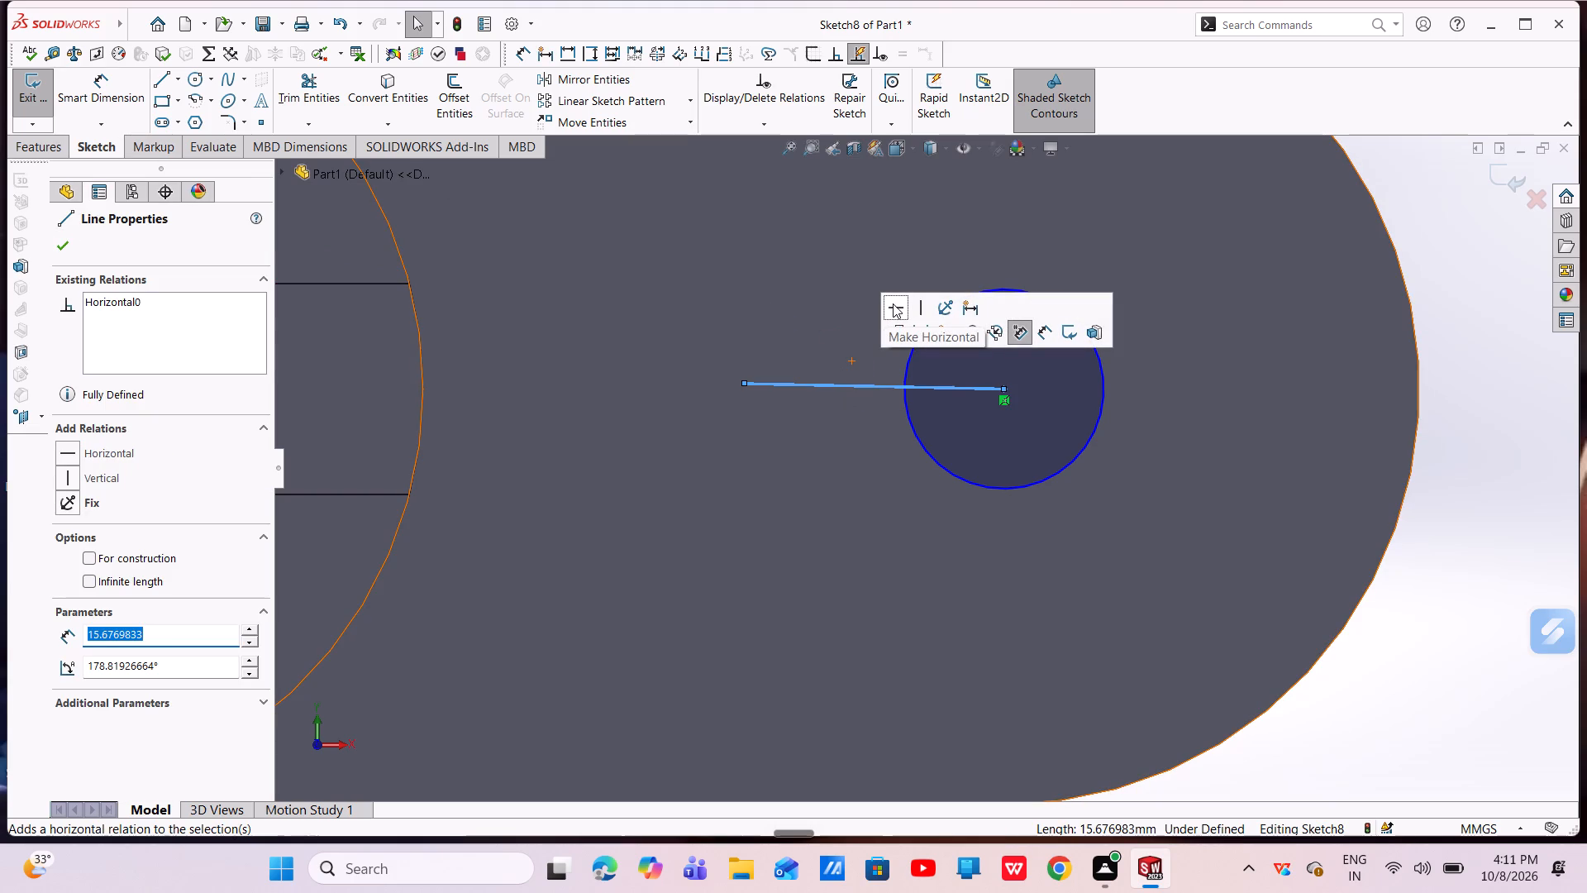
key("Escape")
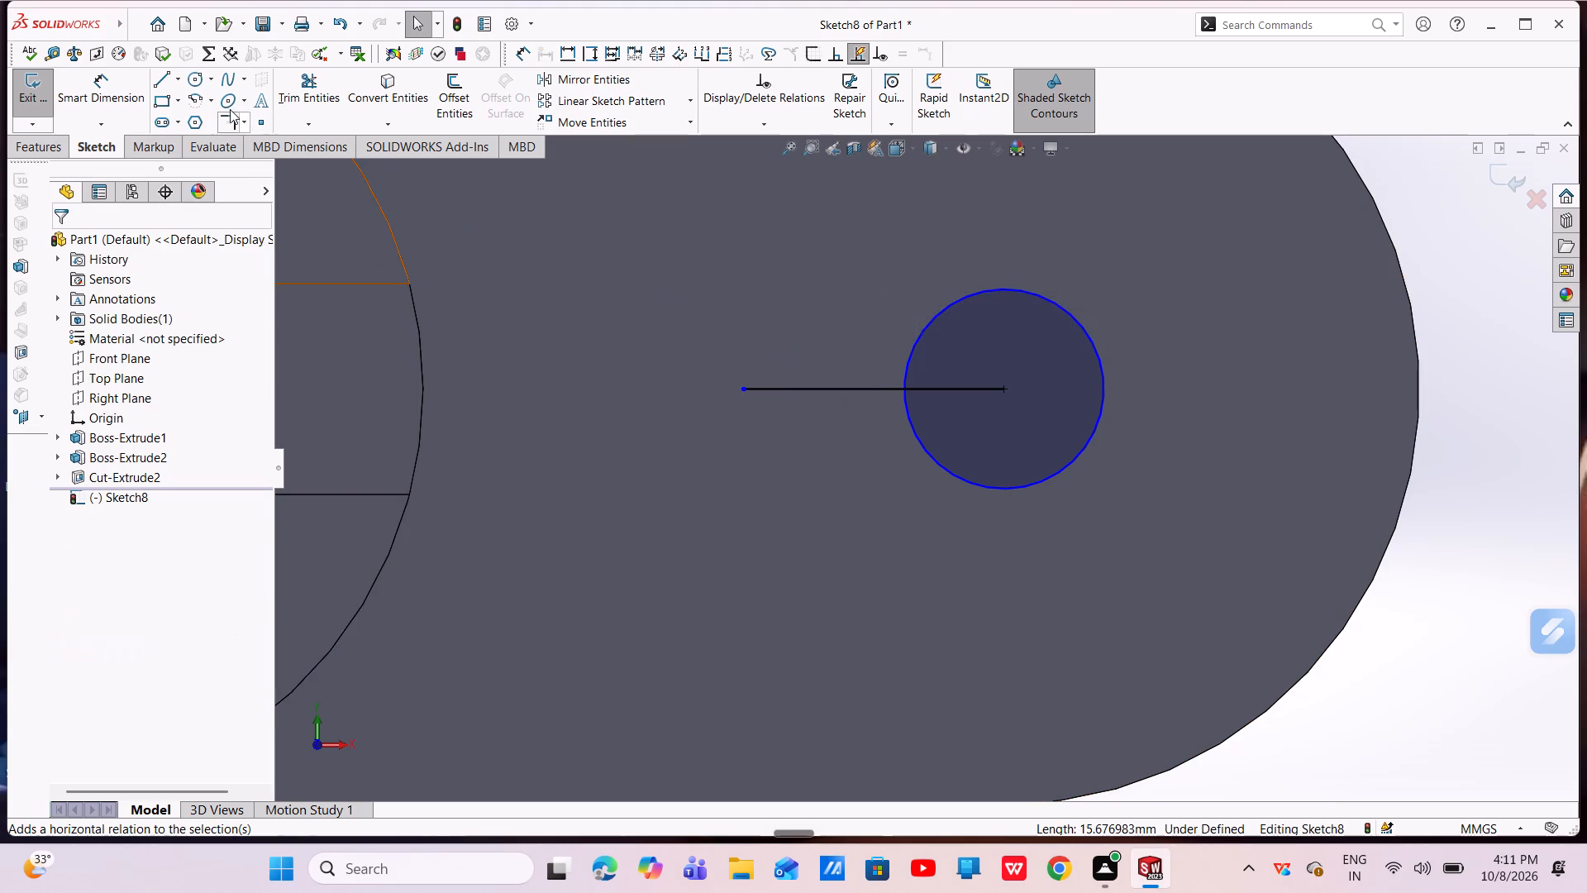
Draw a second circle of radius 6 mm centred on the line's end nearest the hub.
left_click(198, 77)
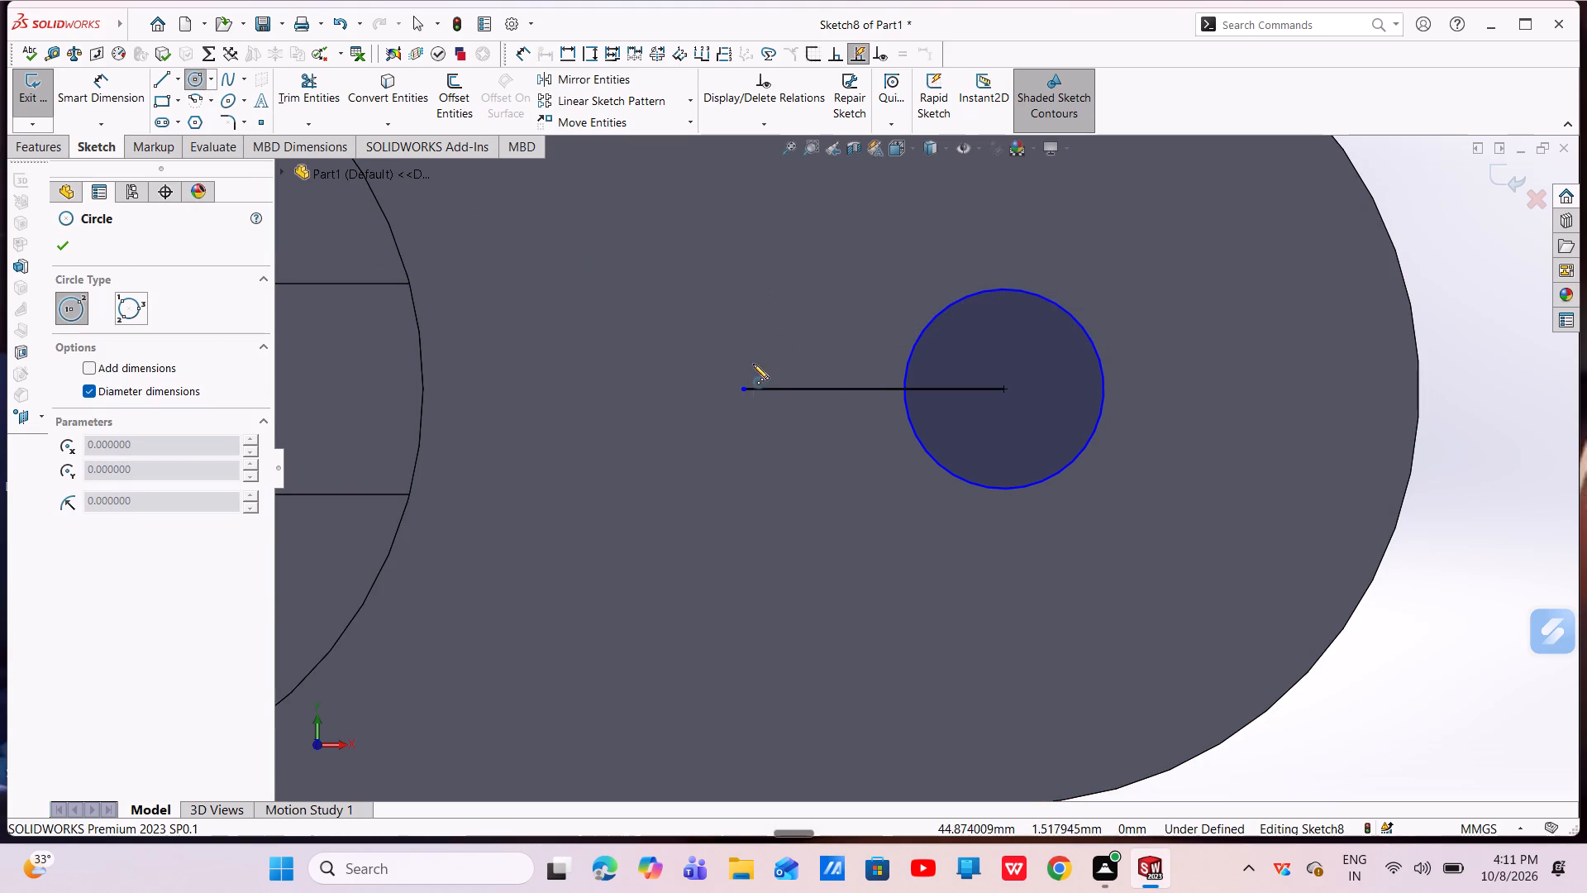
left_click(742, 389)
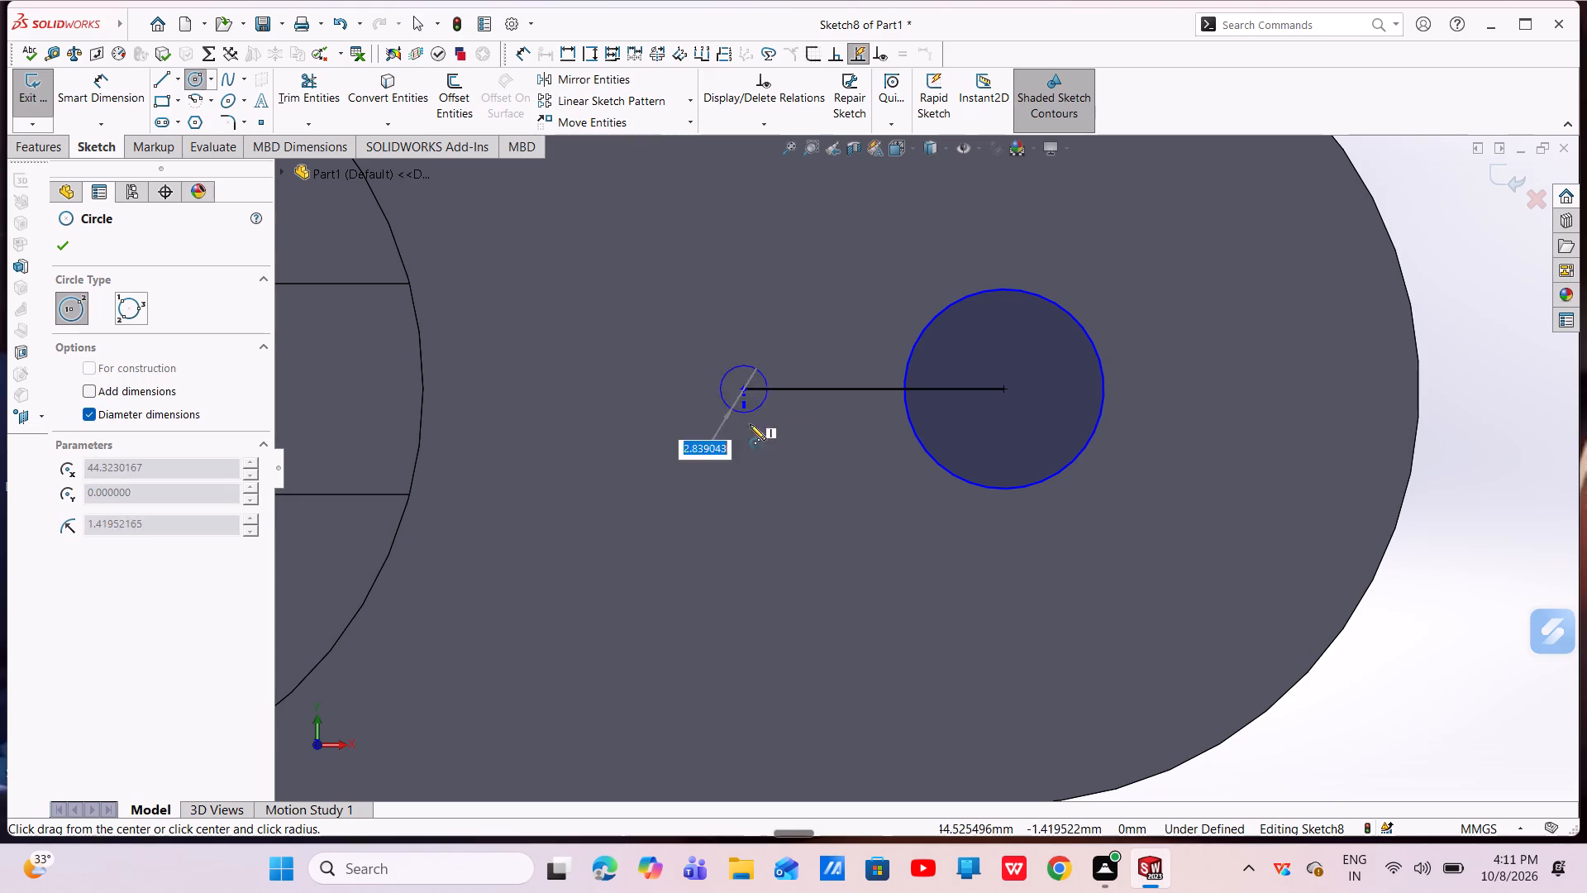
left_click(768, 442)
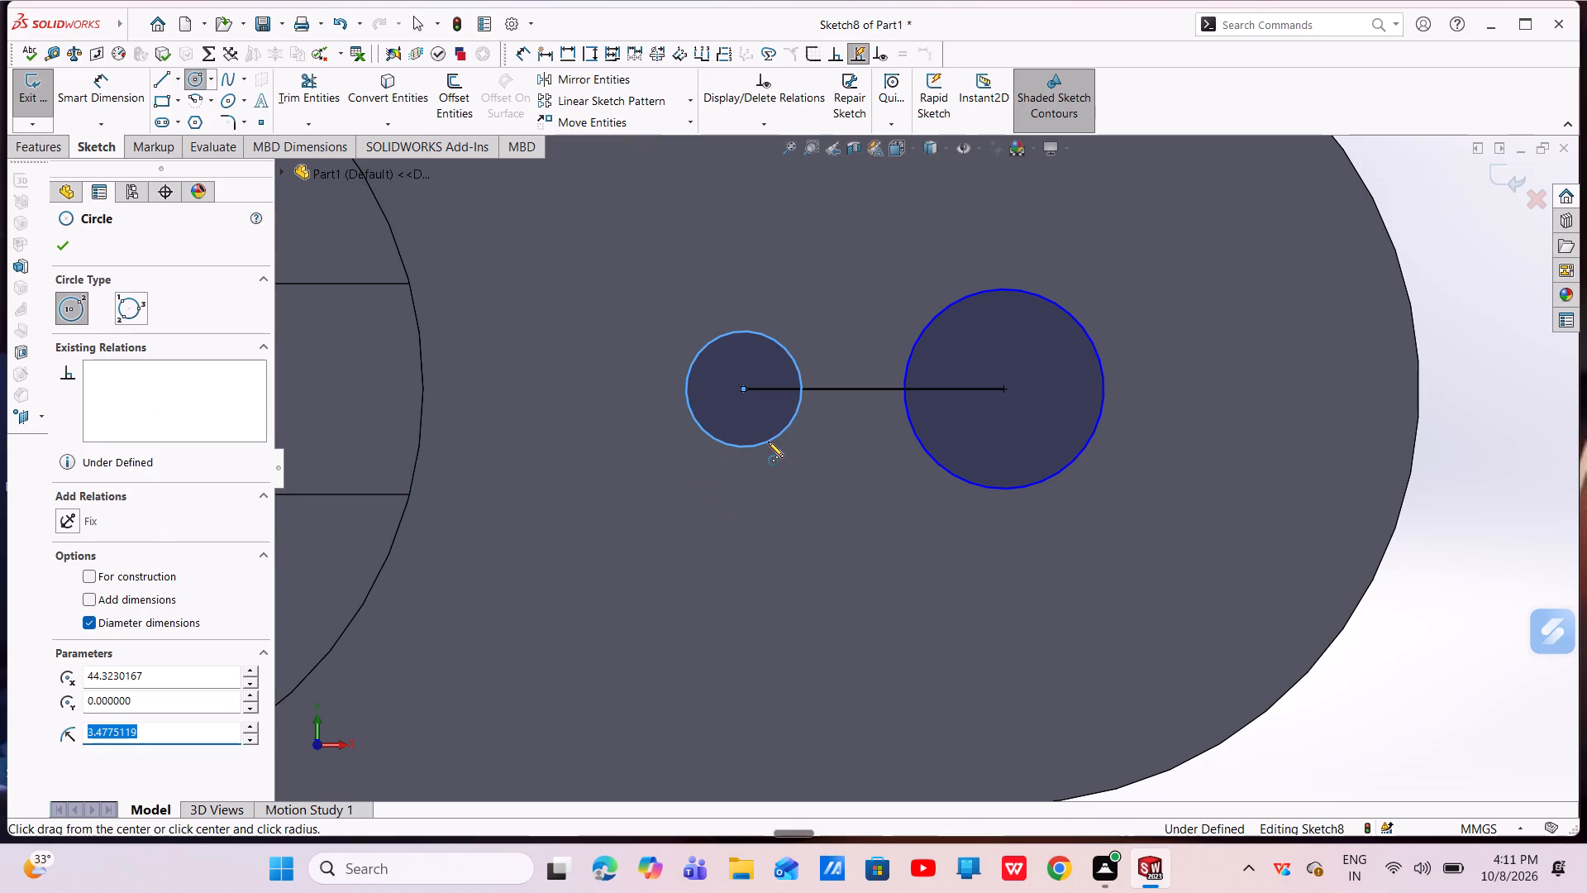
key("BackSpace")
key("6")
key("Return")
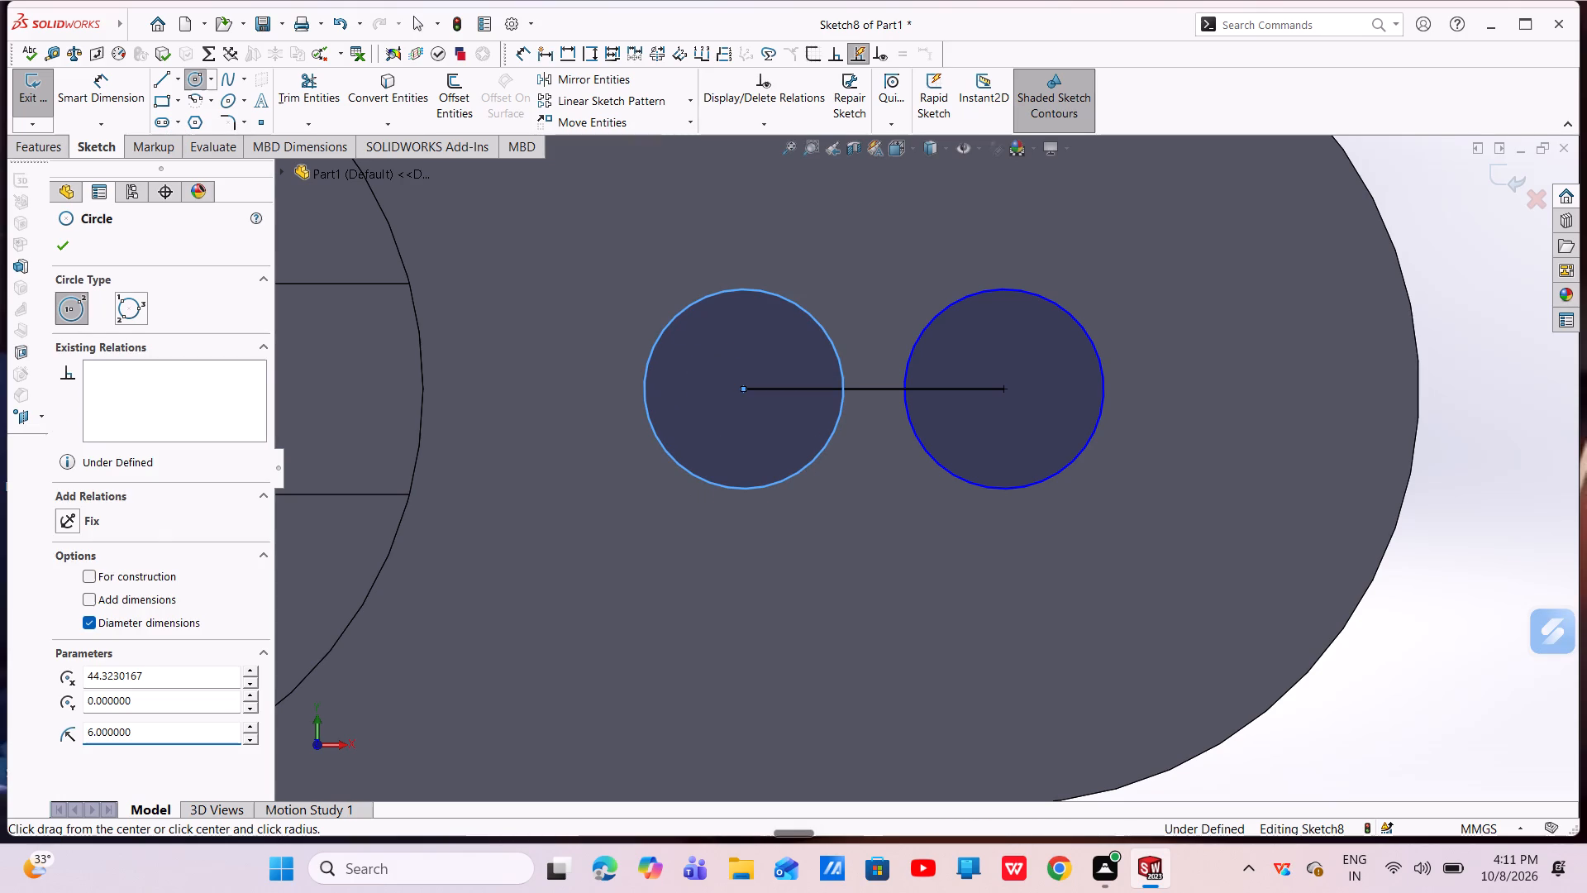
key("Escape")
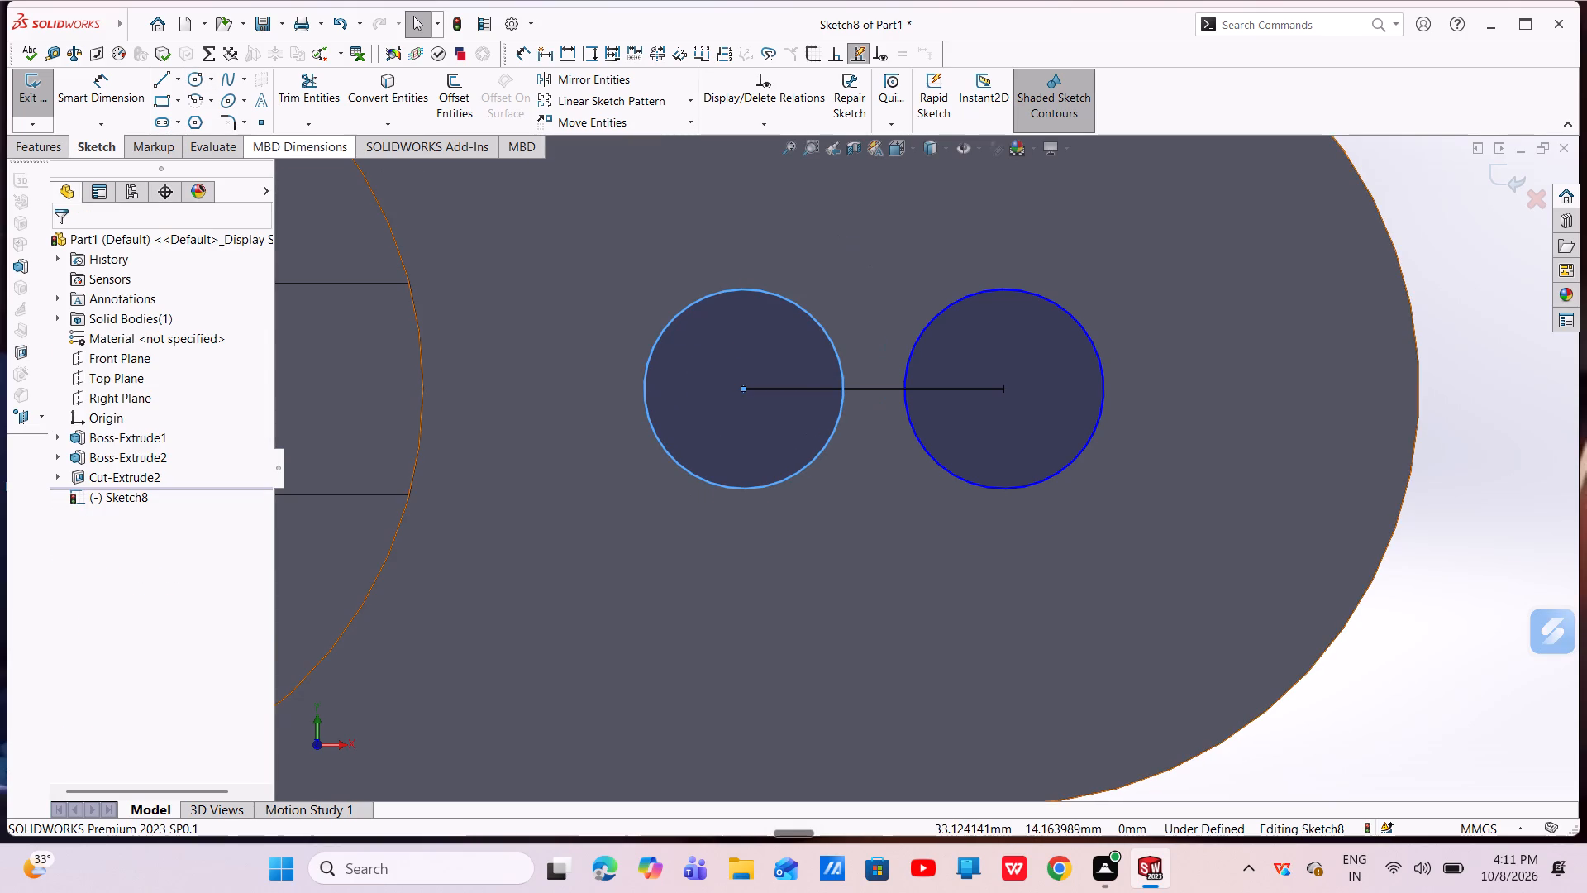
Draw the upper horizontal line tangent to both circles, joining their tops, and check its relations.
left_click(164, 80)
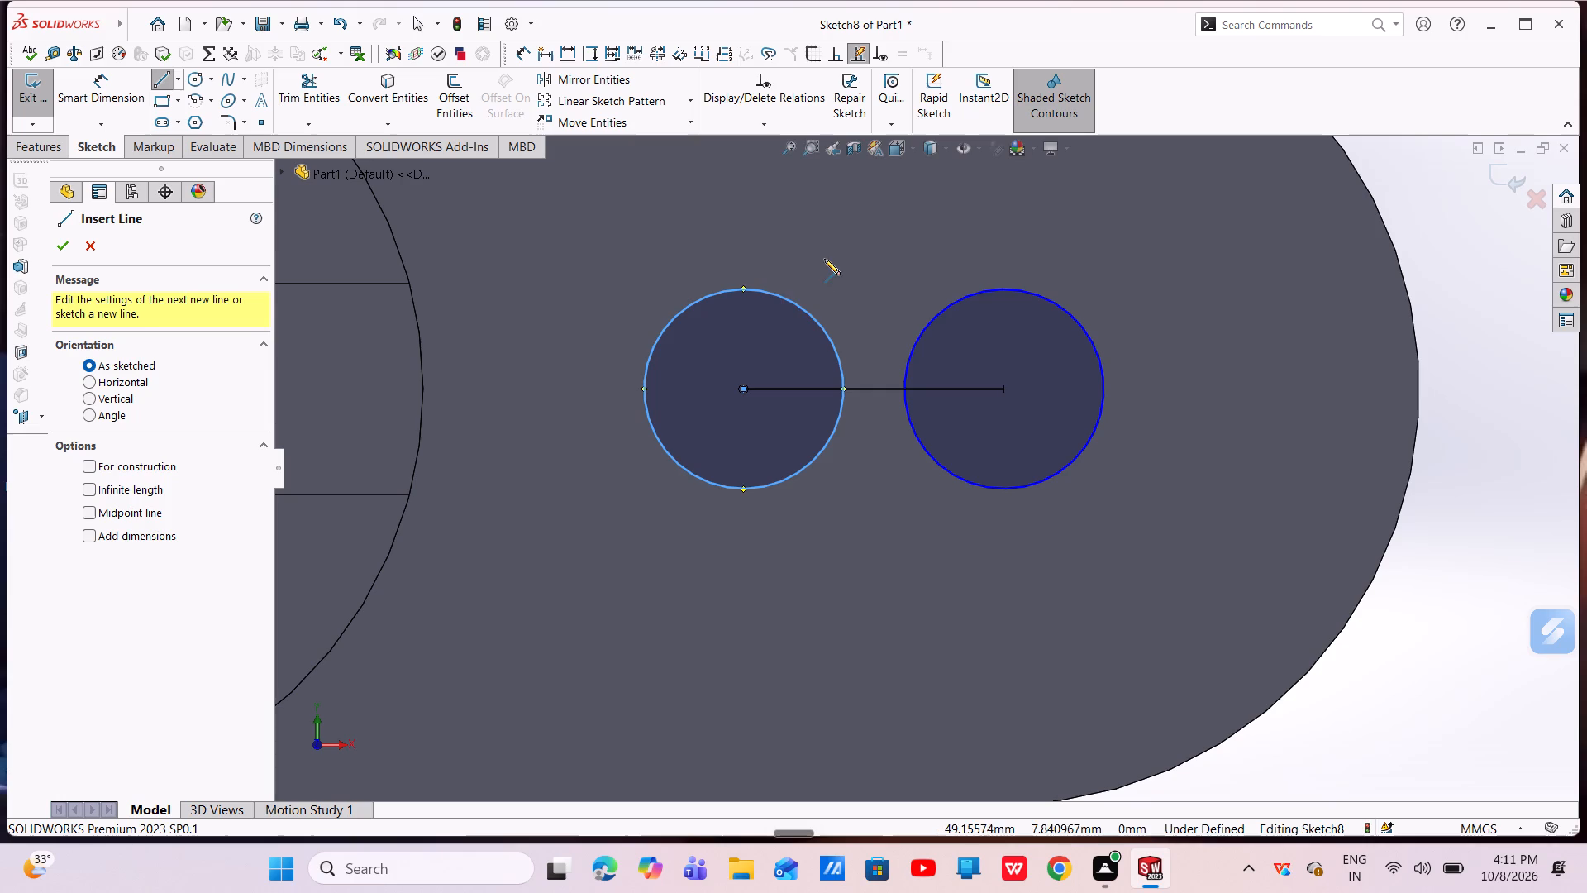
left_click(783, 298)
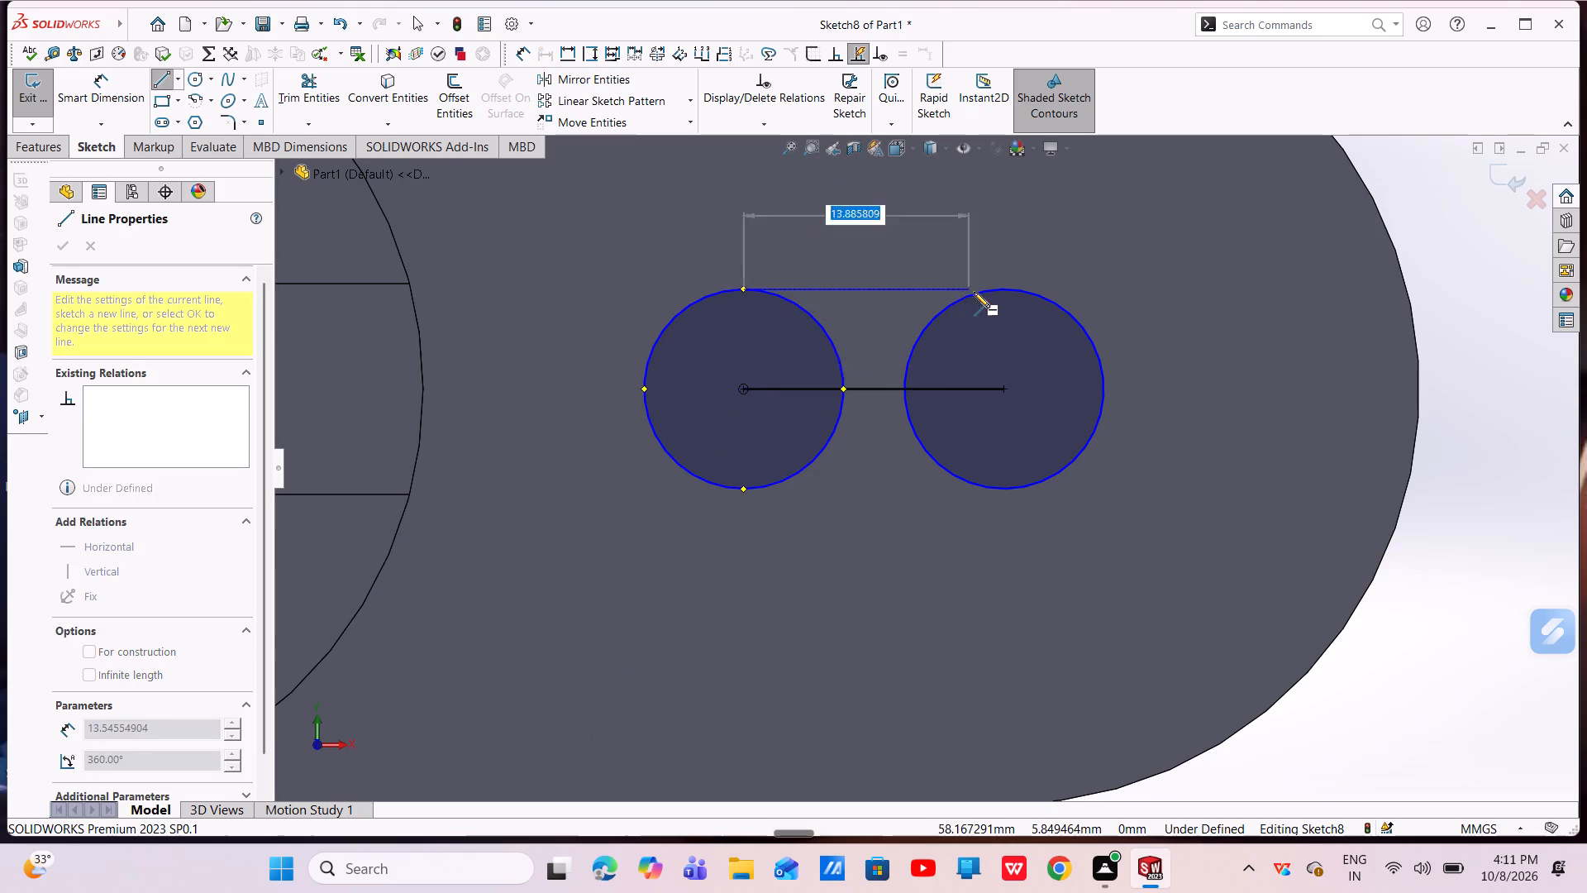
left_click(974, 292)
key("Escape")
scroll(917, 302, "down", 4)
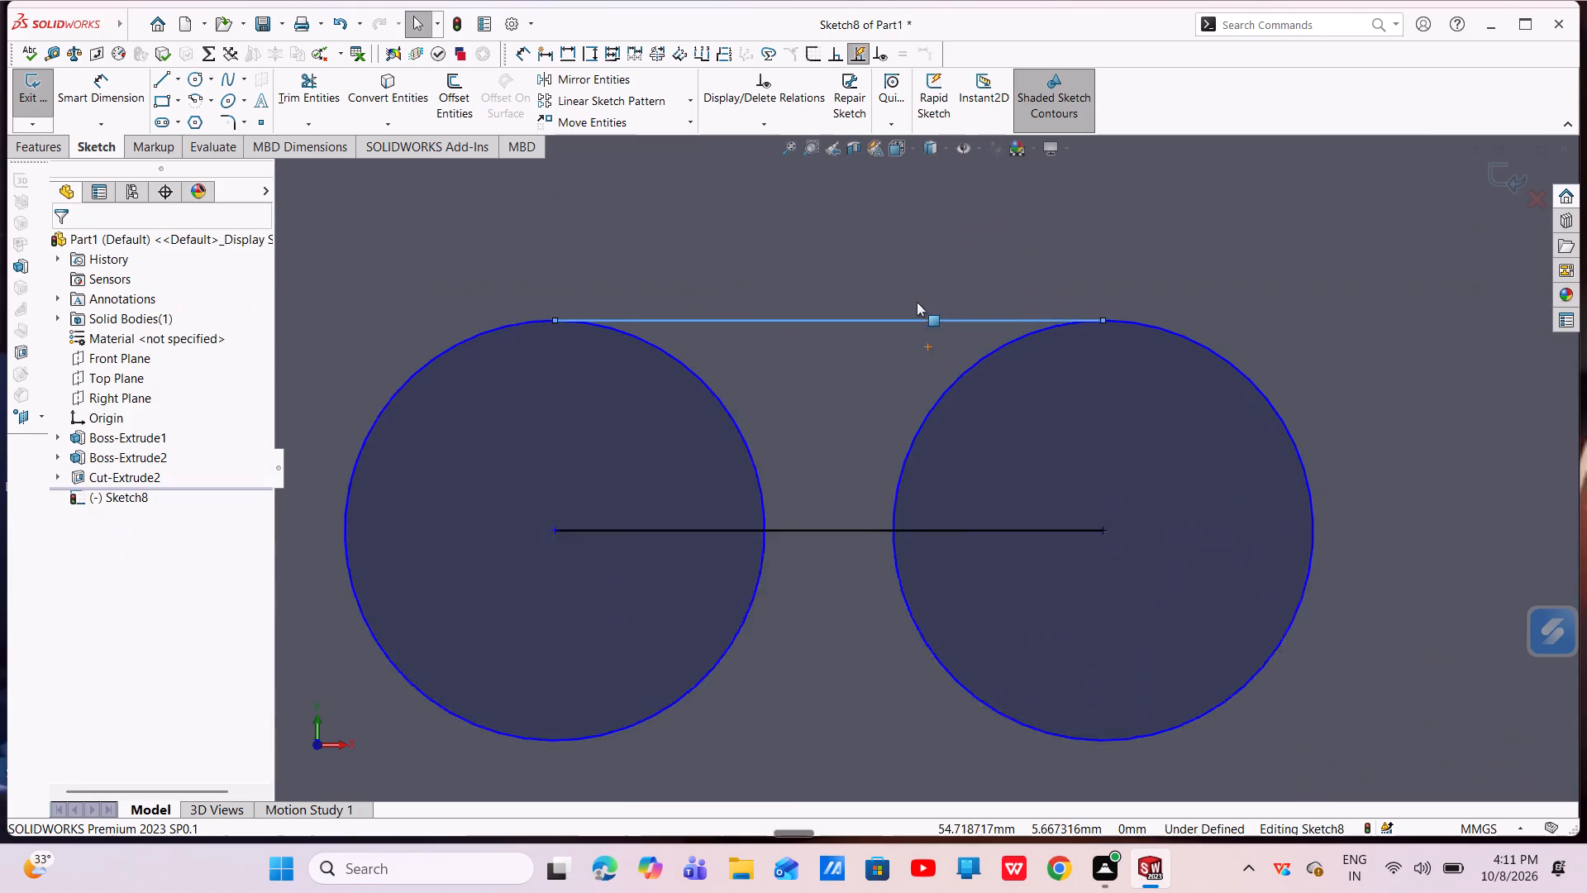
scroll(917, 302, "down", 1)
left_click(905, 334)
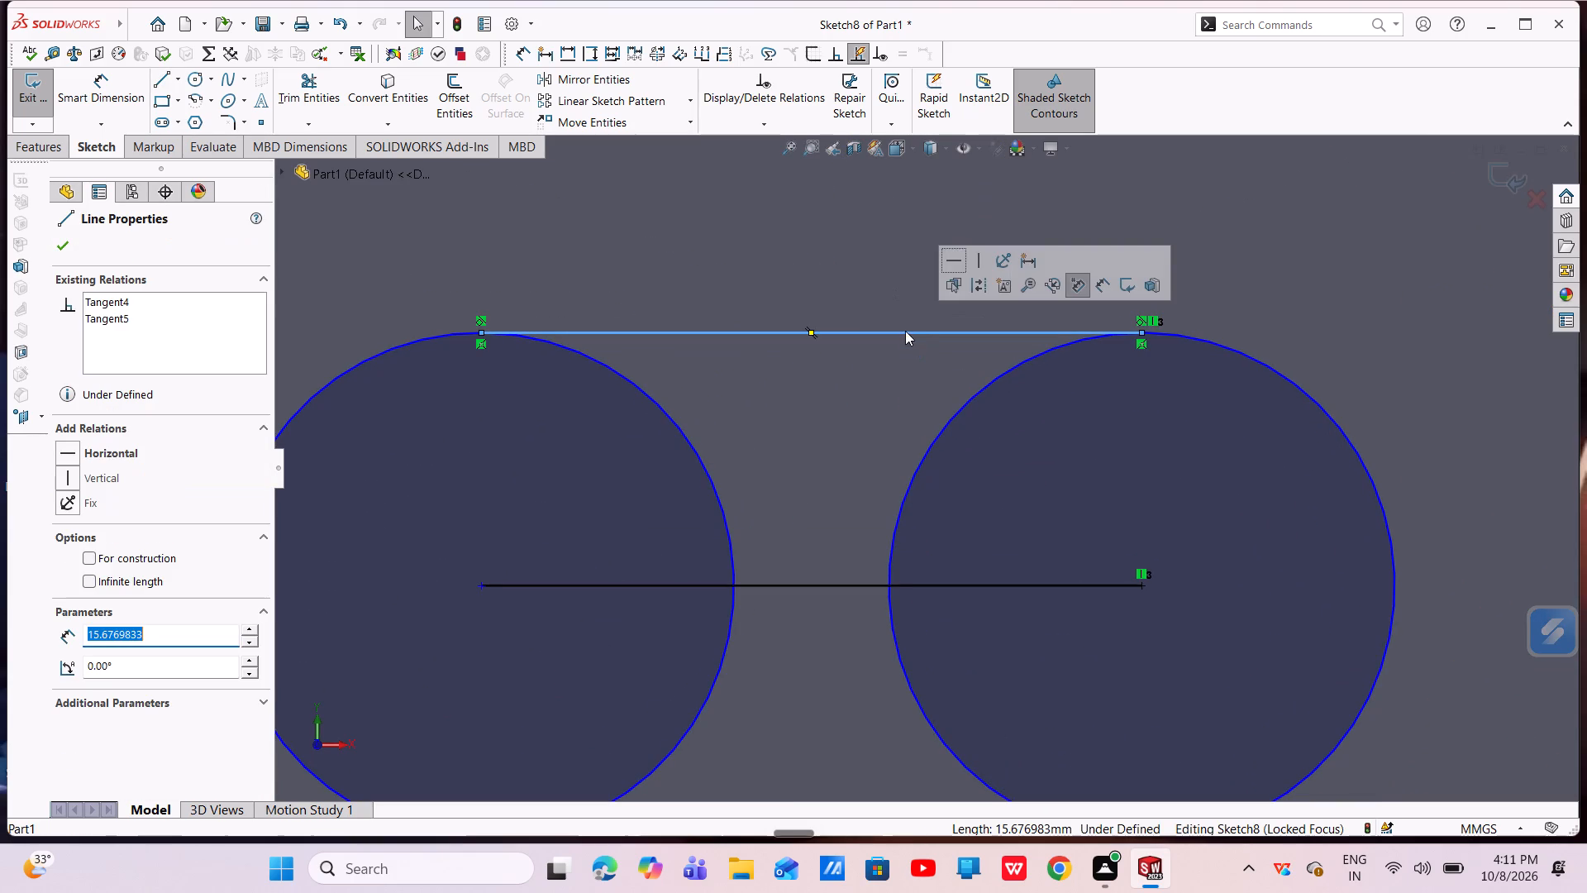
left_click(678, 427, "ctrl")
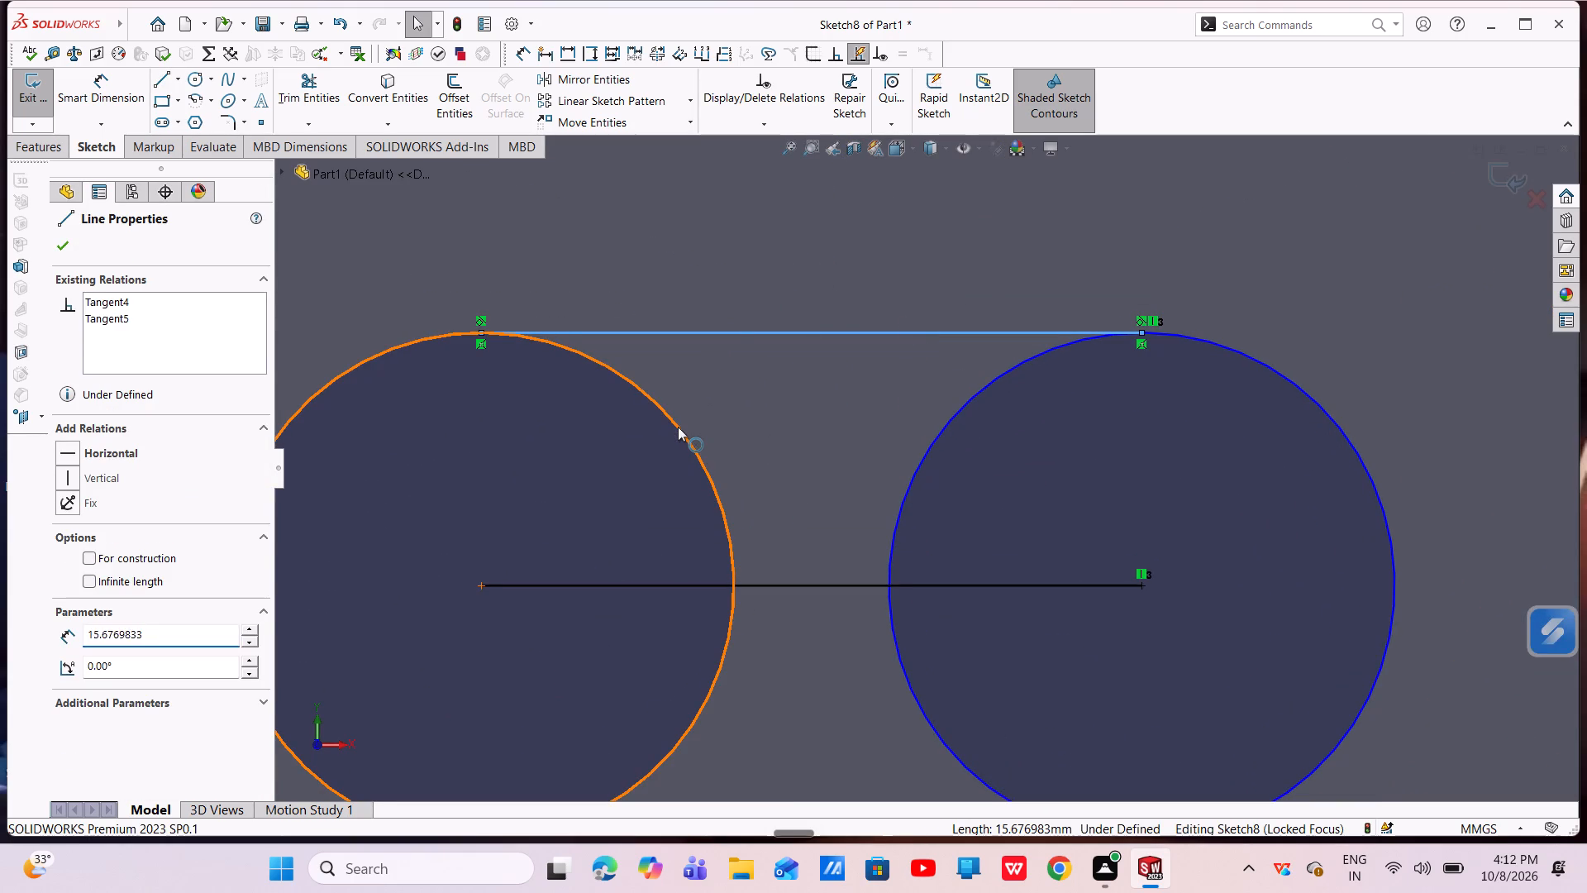
Check the tangent relations between the upper line and each of the two circles.
left_click(65, 534)
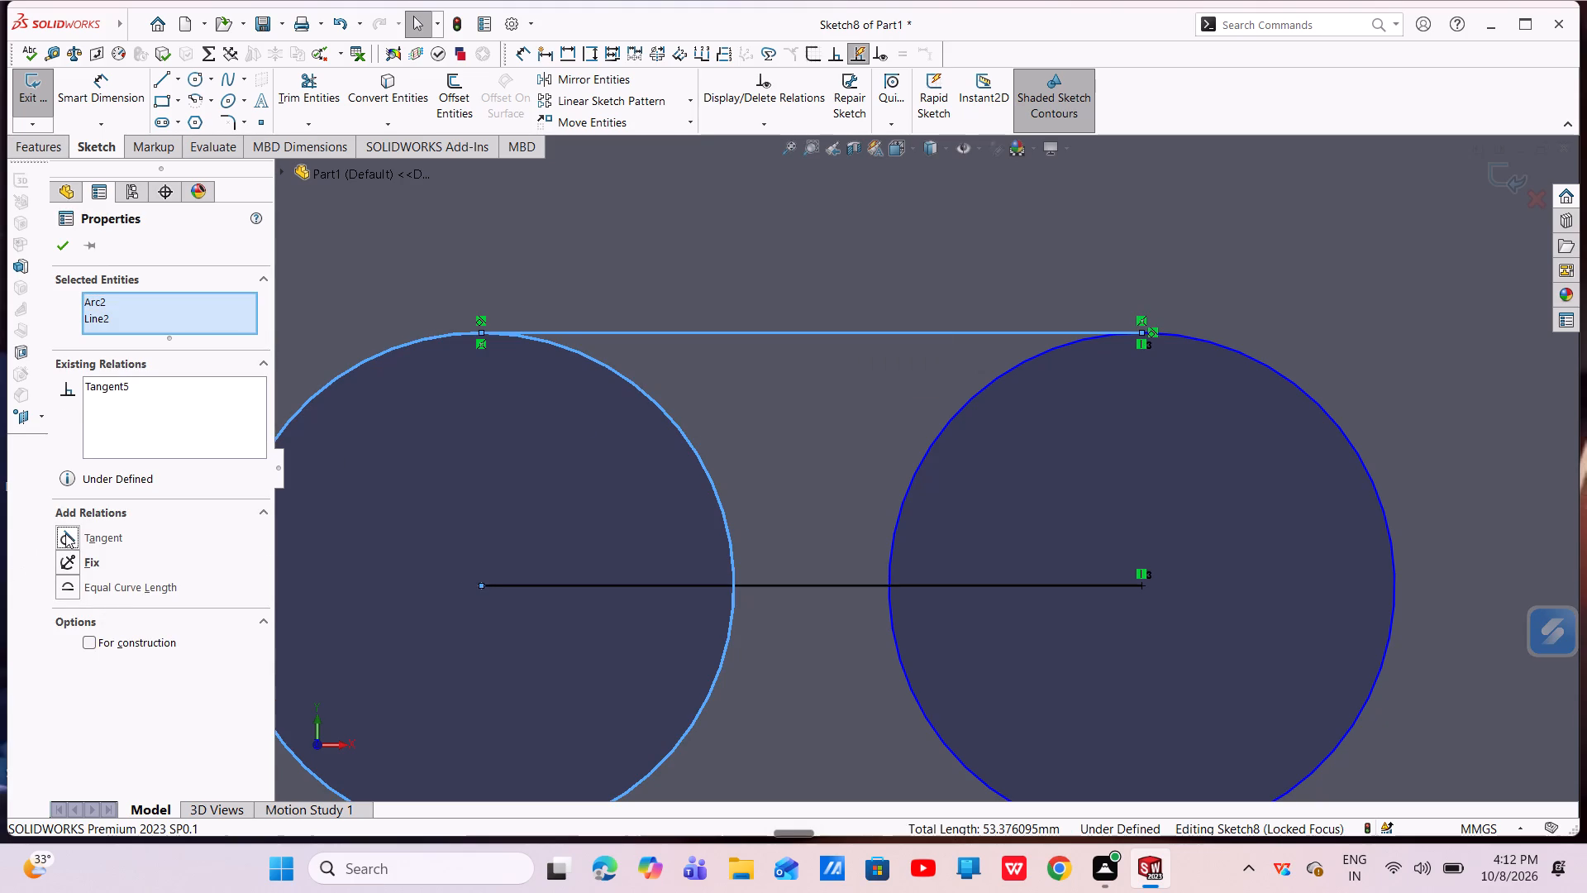
left_click(946, 333)
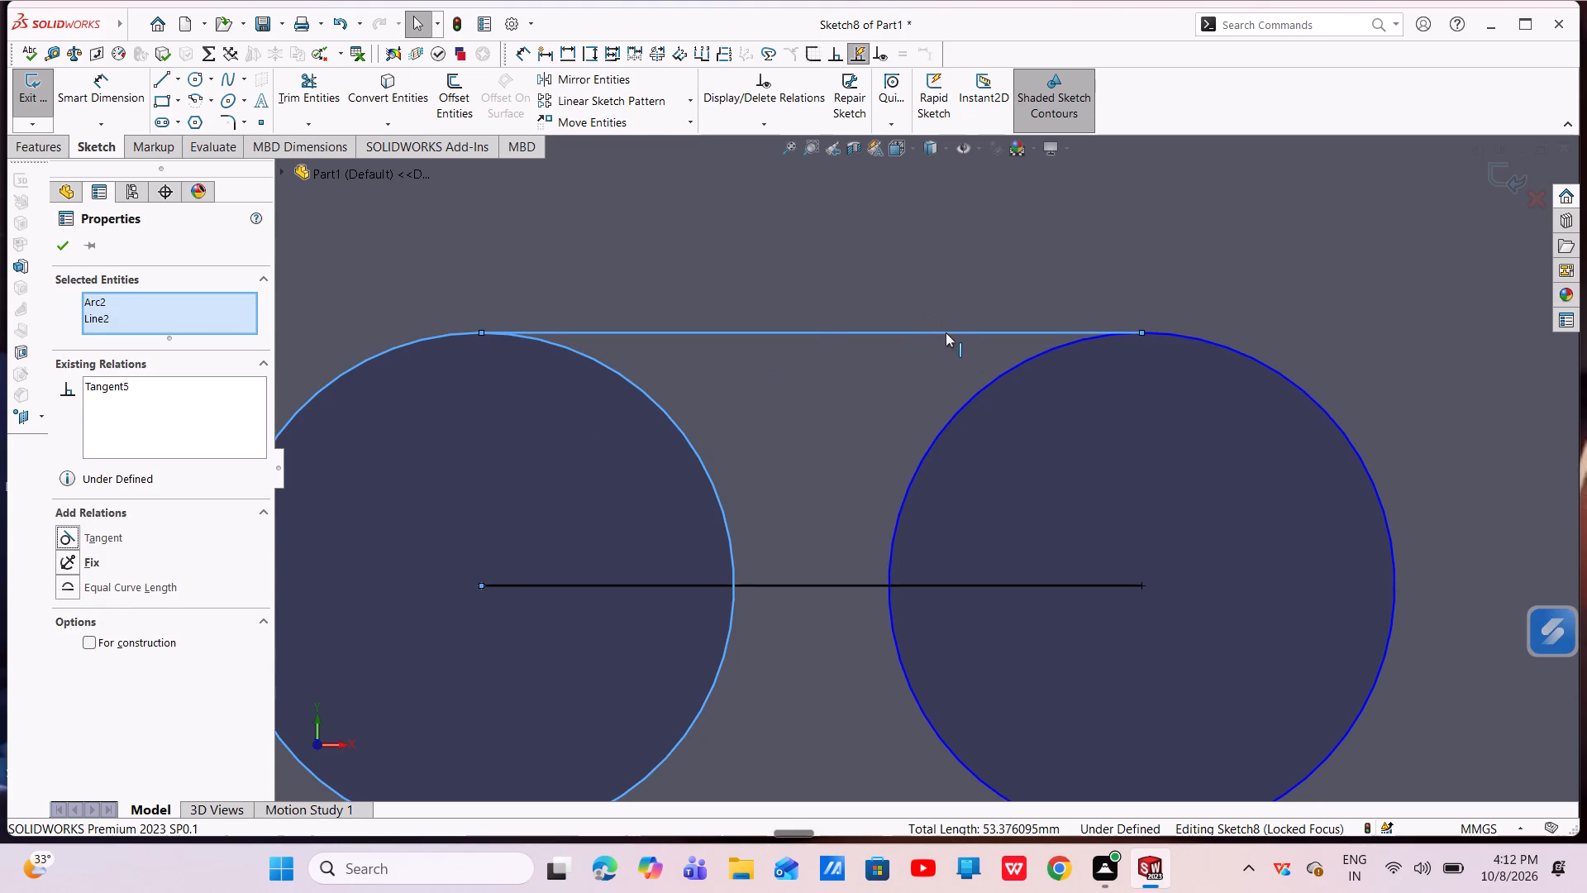
left_click(987, 384, "ctrl")
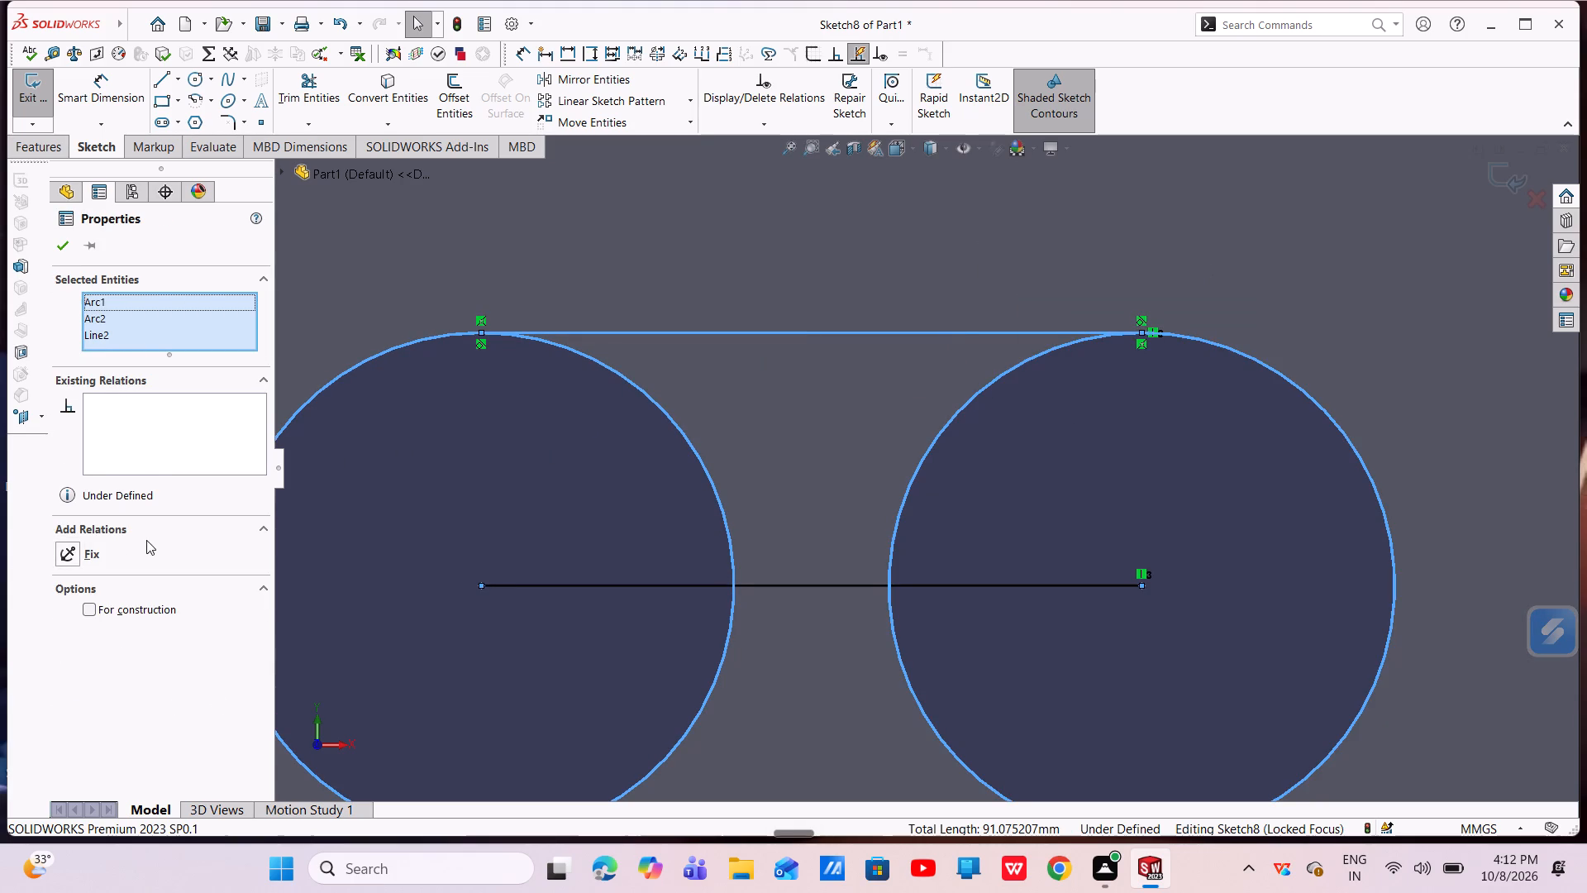
key("Escape")
key("Escape")
left_click(892, 332)
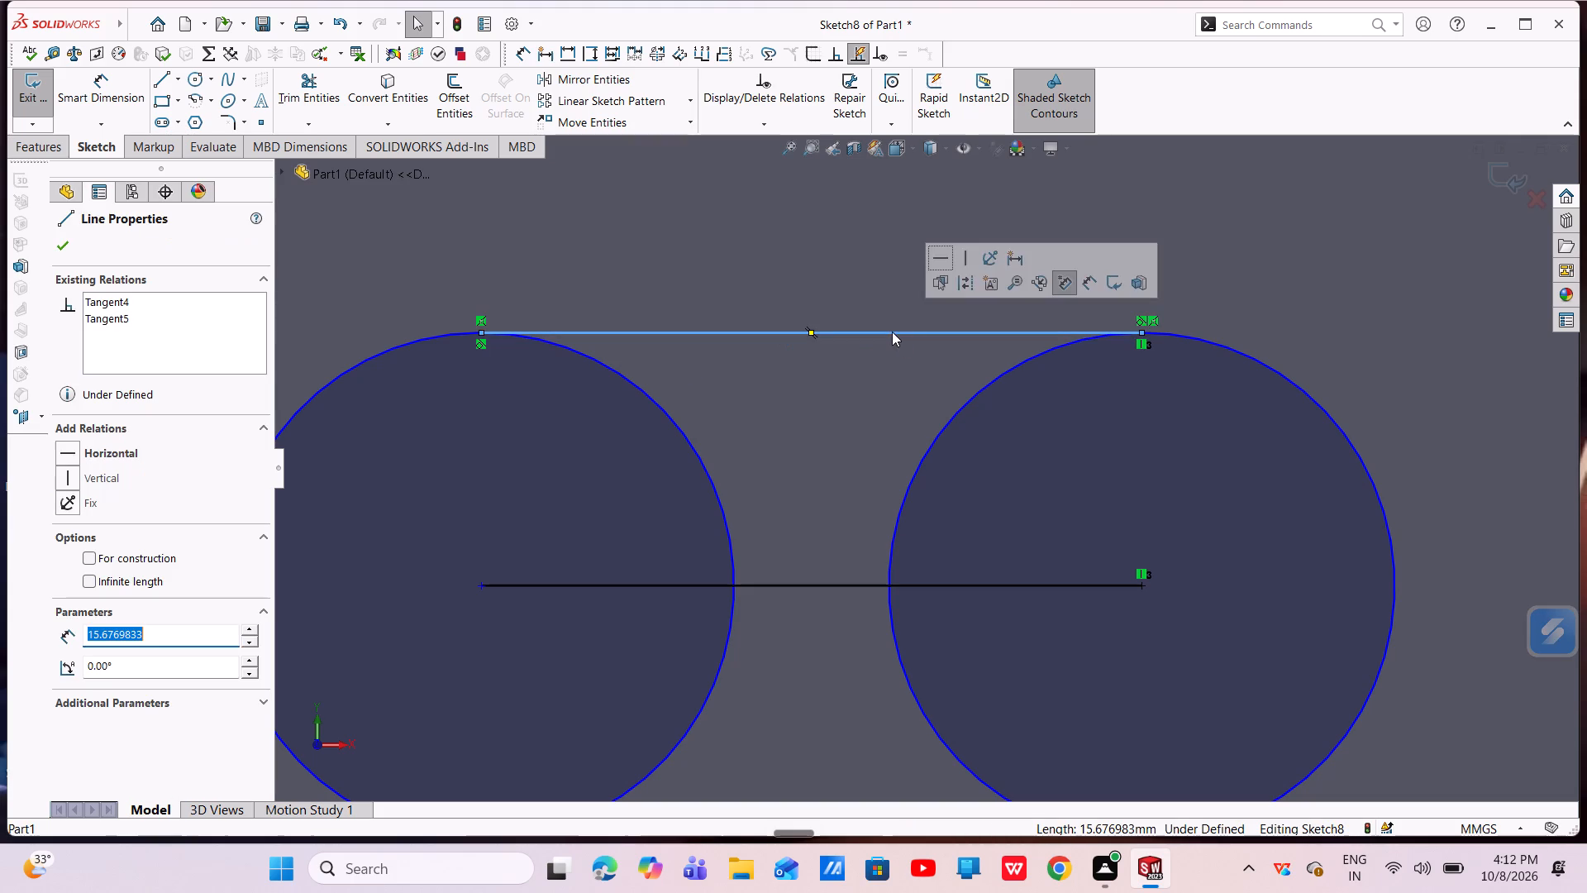
left_click(976, 402, "ctrl")
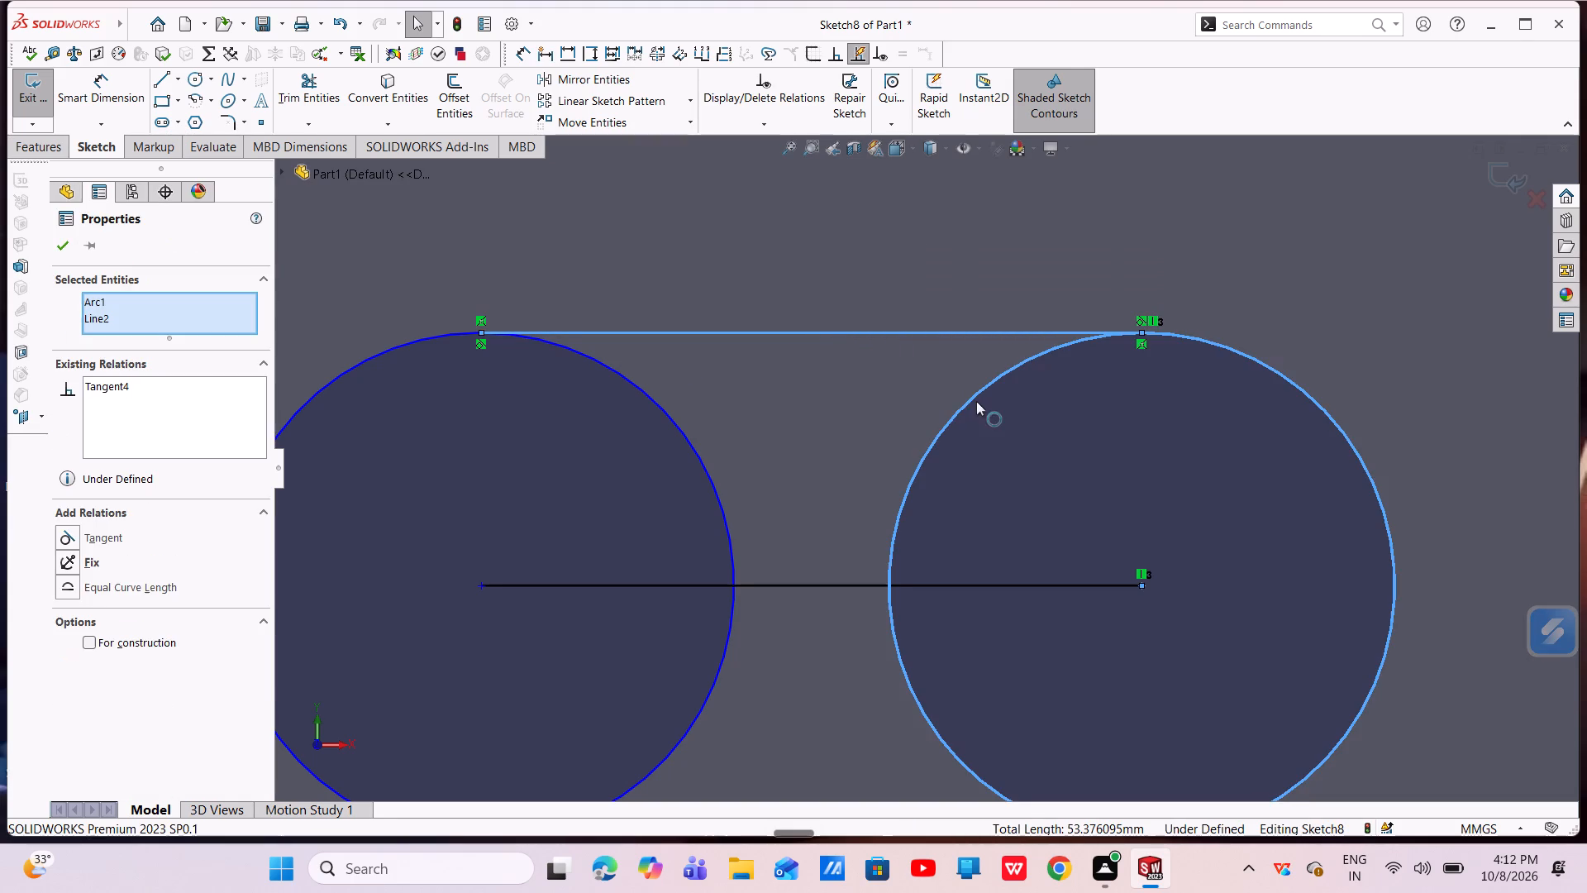
left_click(65, 532)
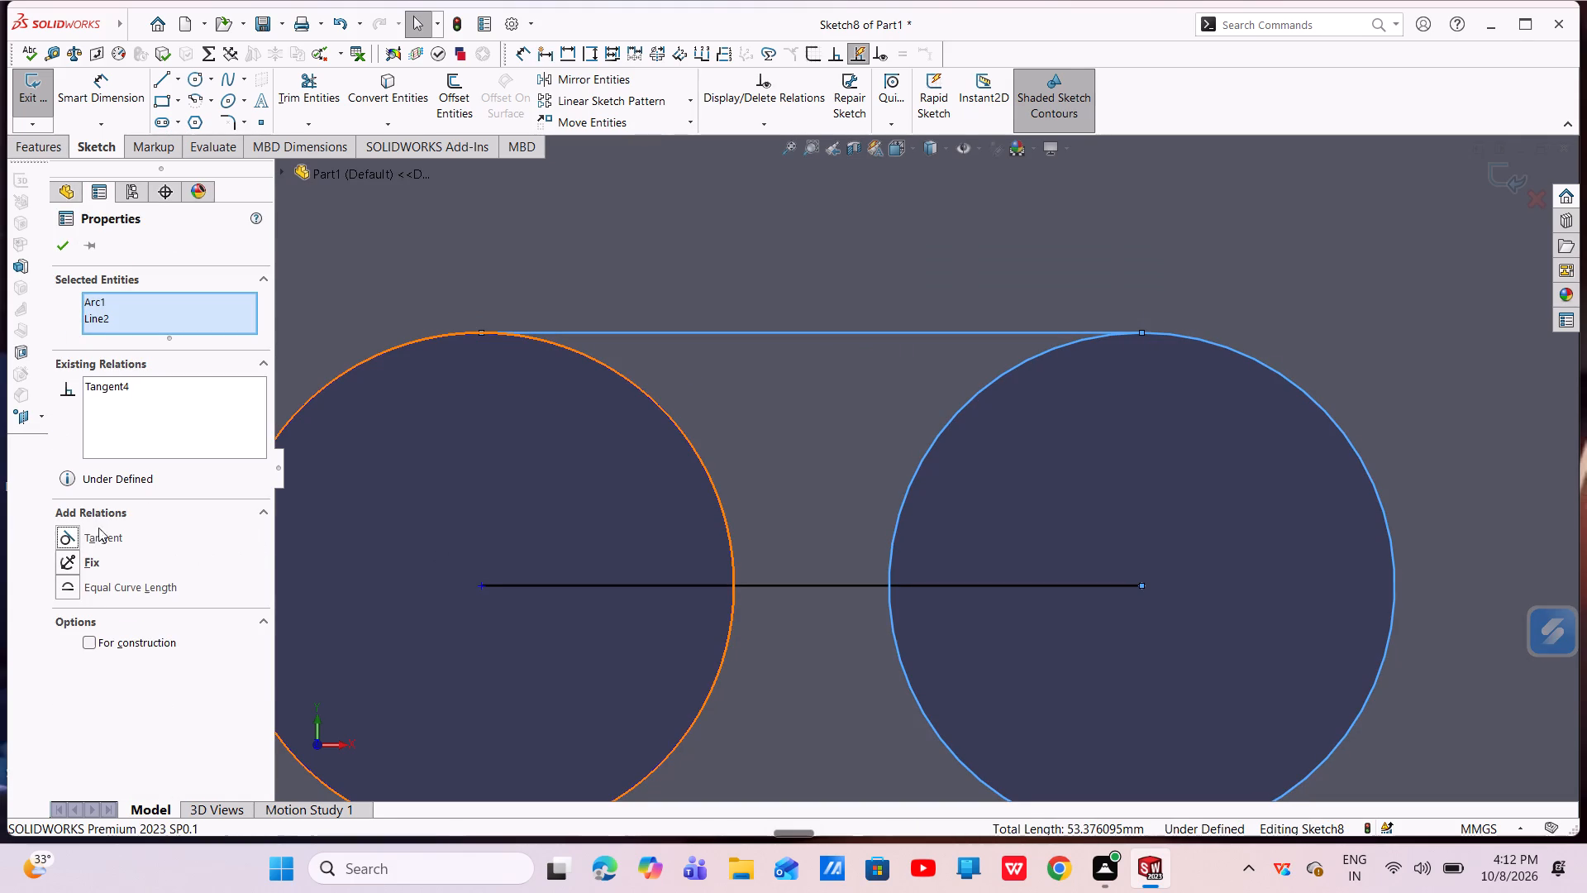
key("Escape")
Convert the horizontal line joining the two circle centres into construction geometry.
scroll(829, 548, "up", 4)
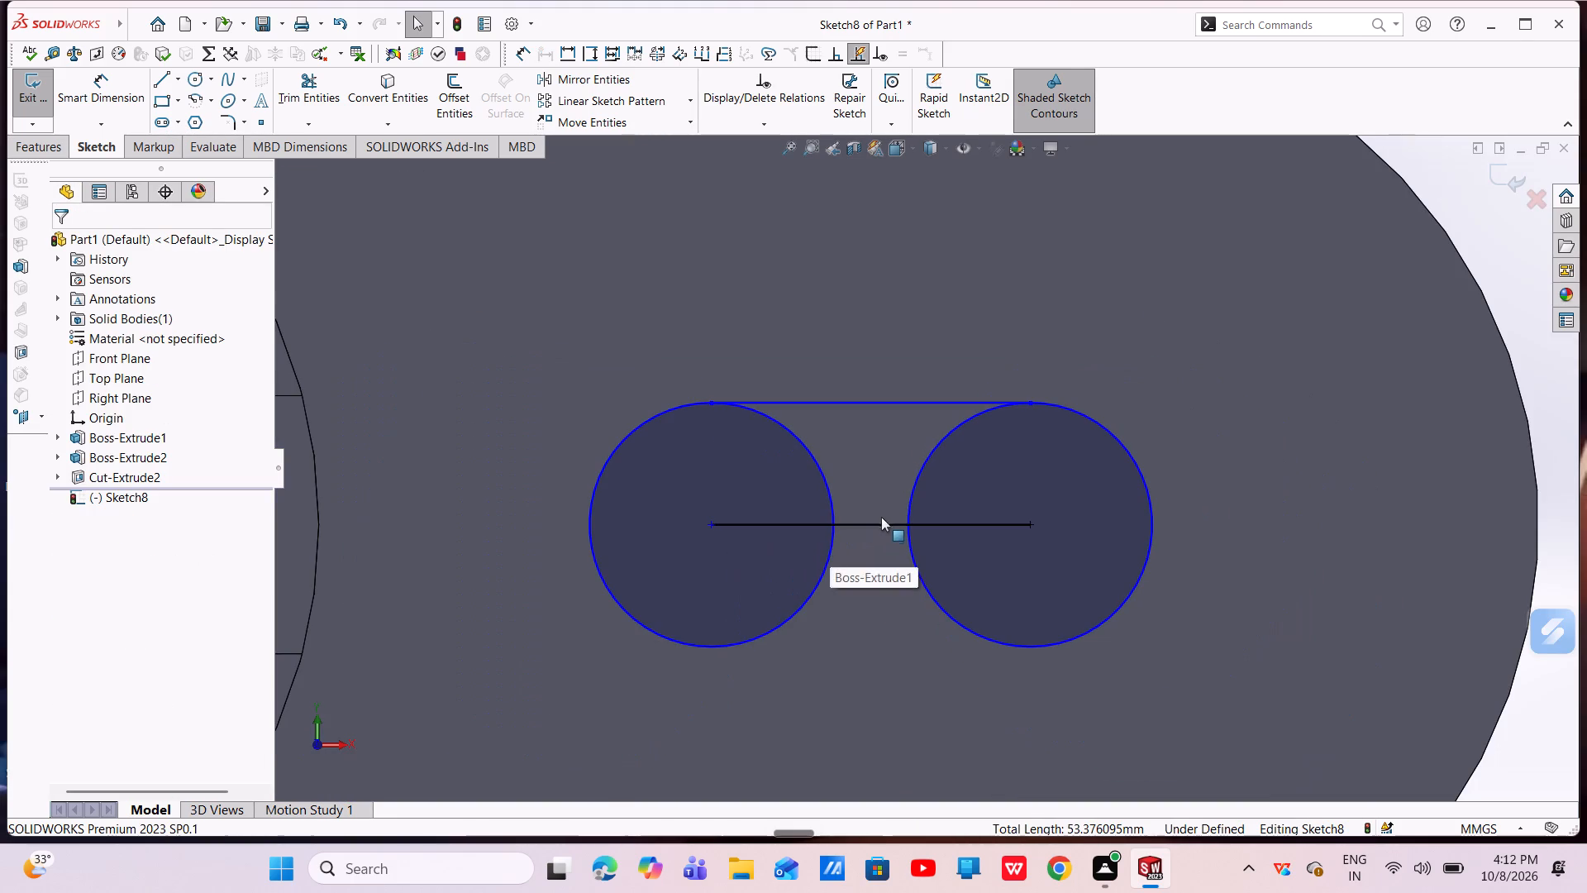
left_click(869, 526)
right_click(869, 526)
key("Escape")
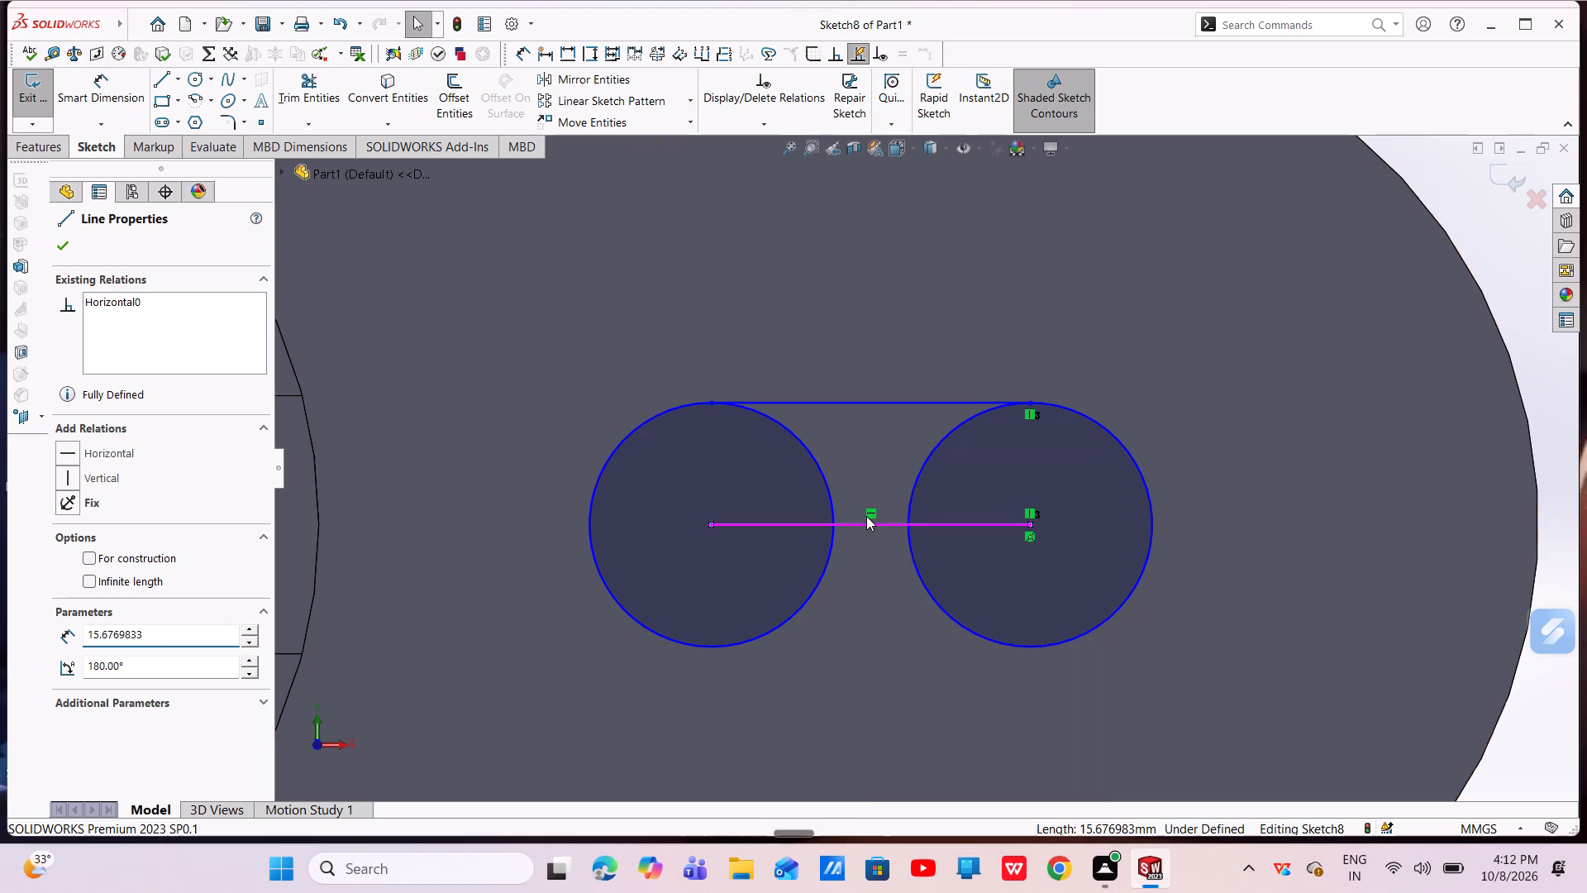
left_click(869, 521)
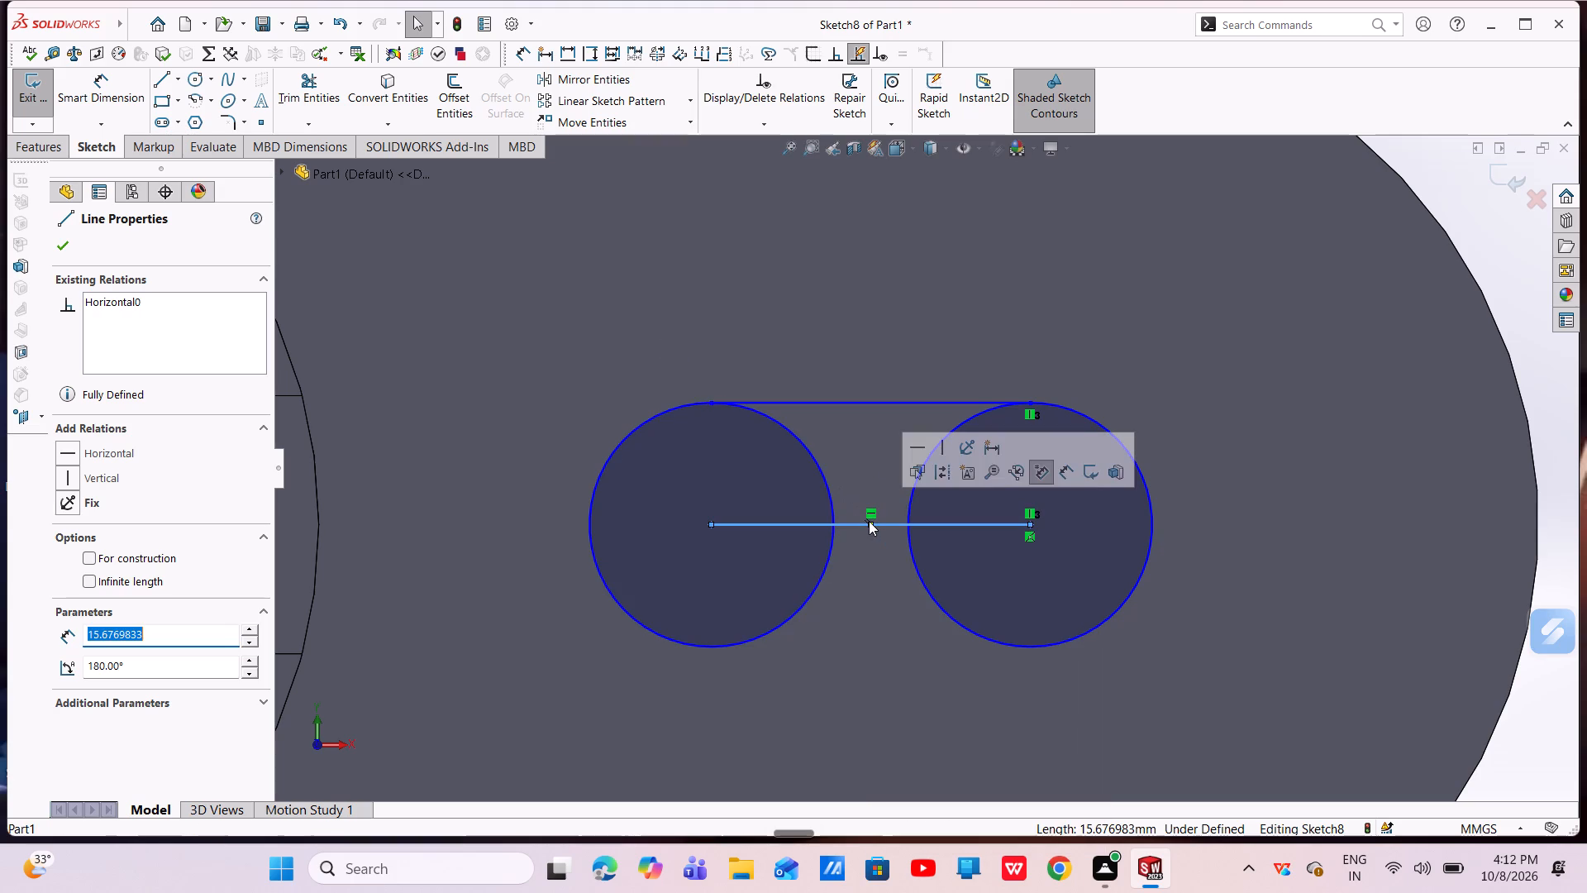
left_click(862, 525)
left_click(932, 472)
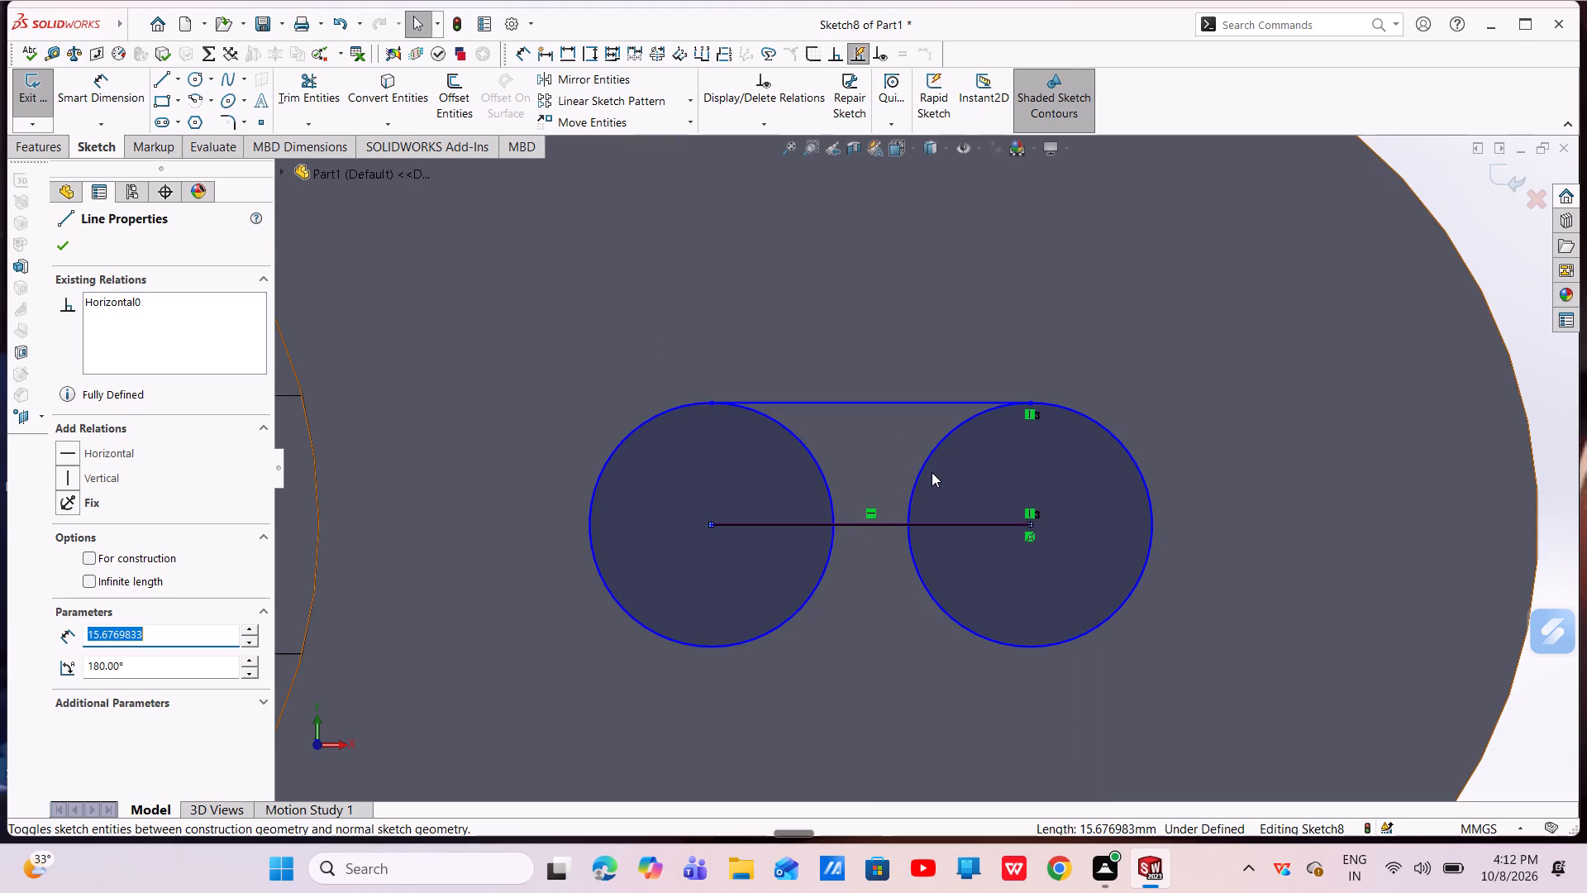
Mirror the upper tangent line about the horizontal construction centreline, keeping the original.
left_click(566, 74)
left_click(907, 404)
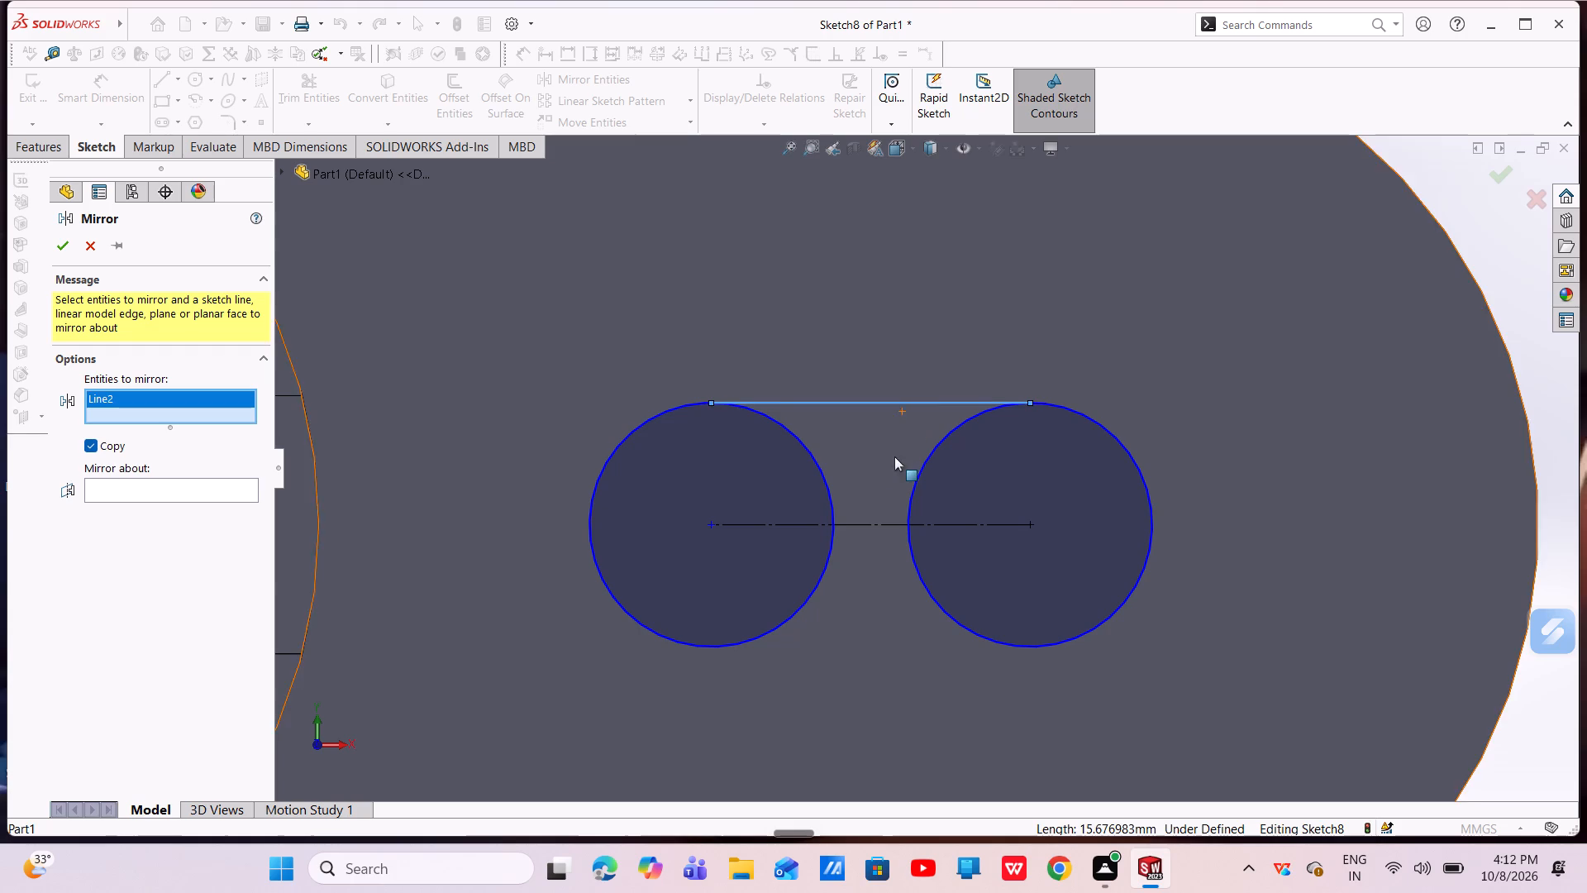
left_click(220, 489)
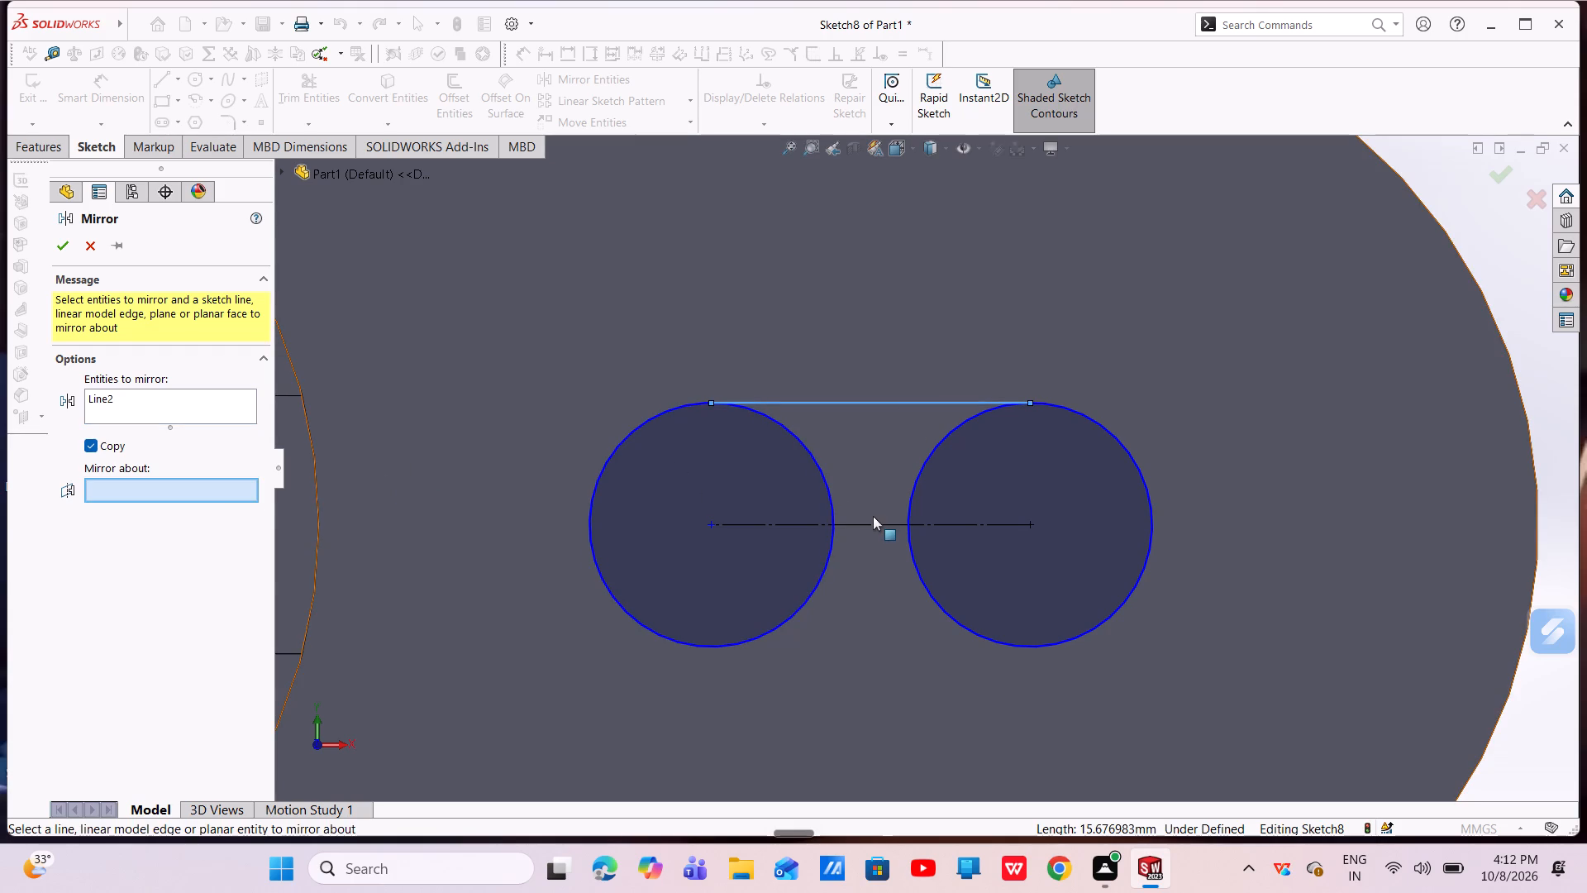
left_click(873, 523)
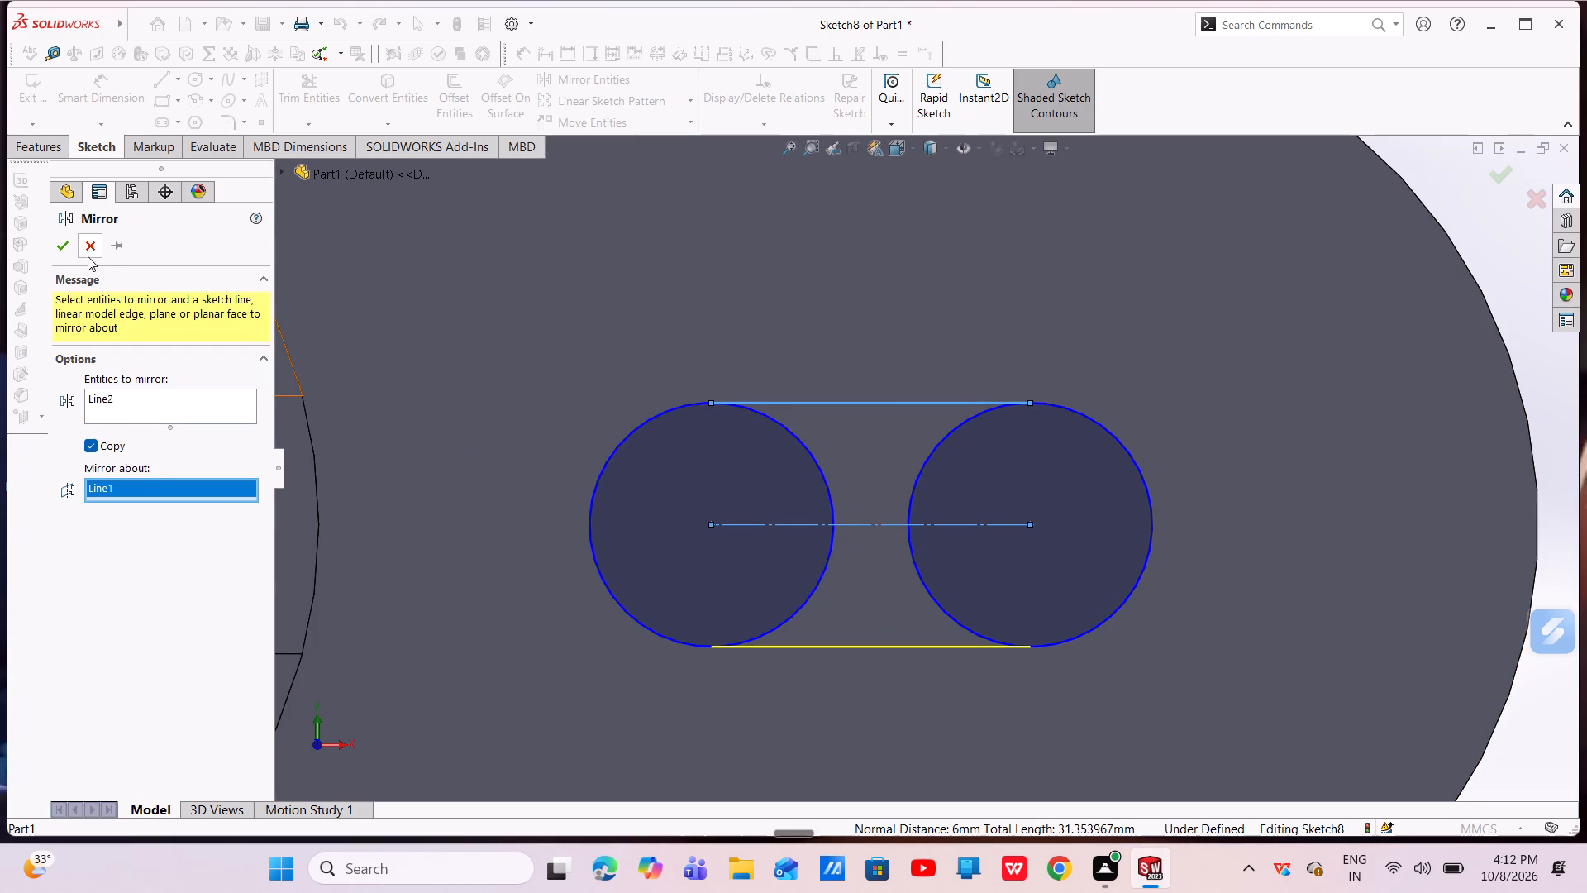
left_click(69, 248)
Trim away the inner halves of both circles so that a closed slot outline is left.
scroll(929, 609, "down", 2)
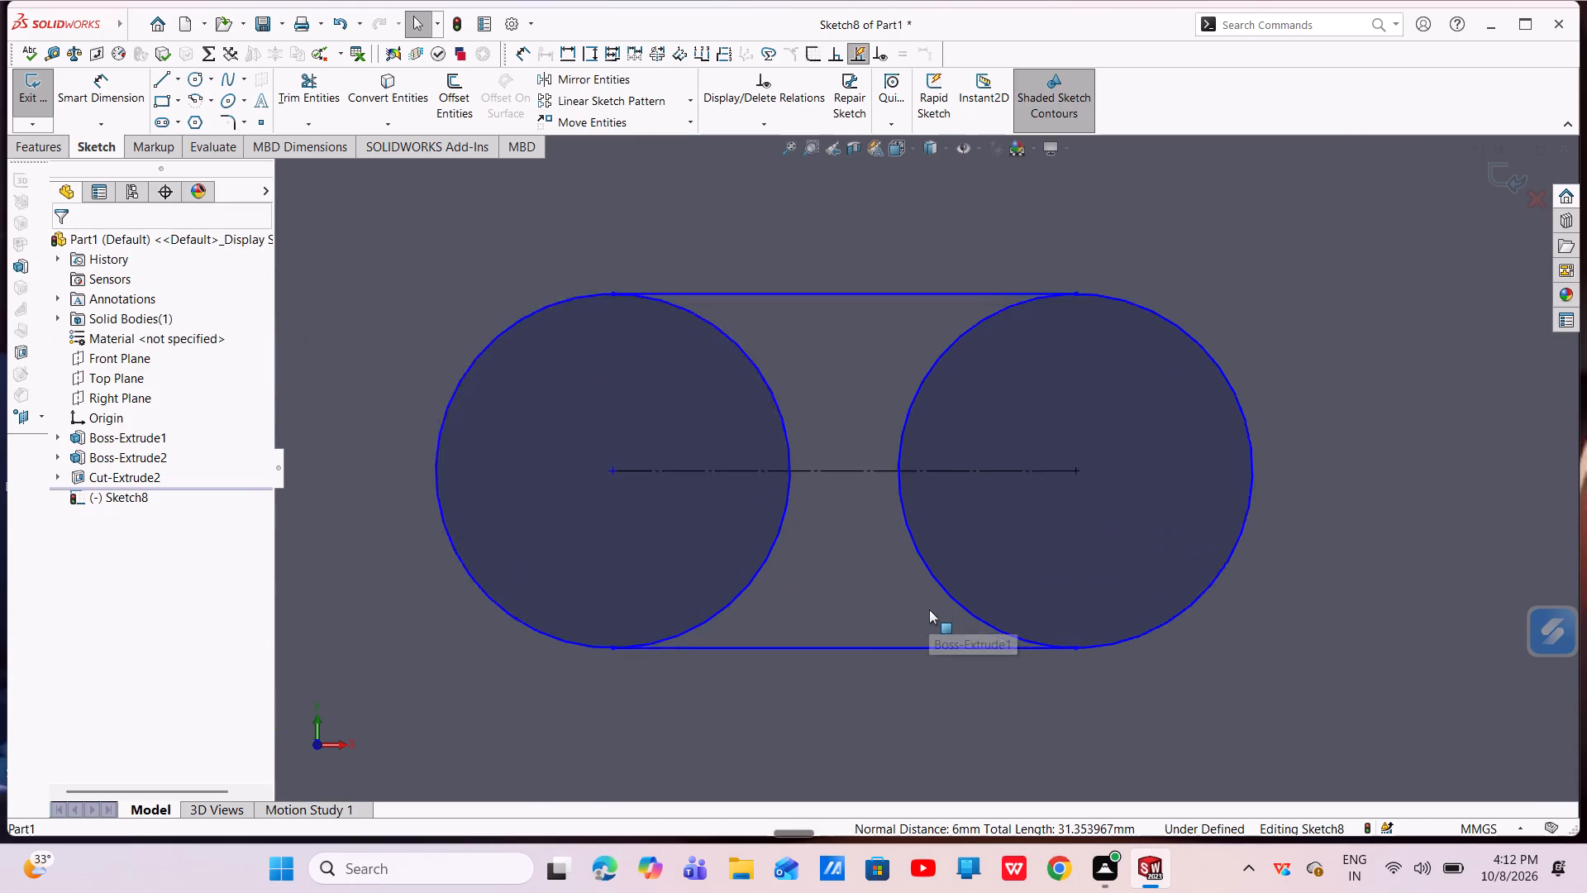
scroll(929, 609, "down", 3)
scroll(1022, 623, "up", 5)
scroll(743, 359, "up", 5)
scroll(940, 378, "down", 2)
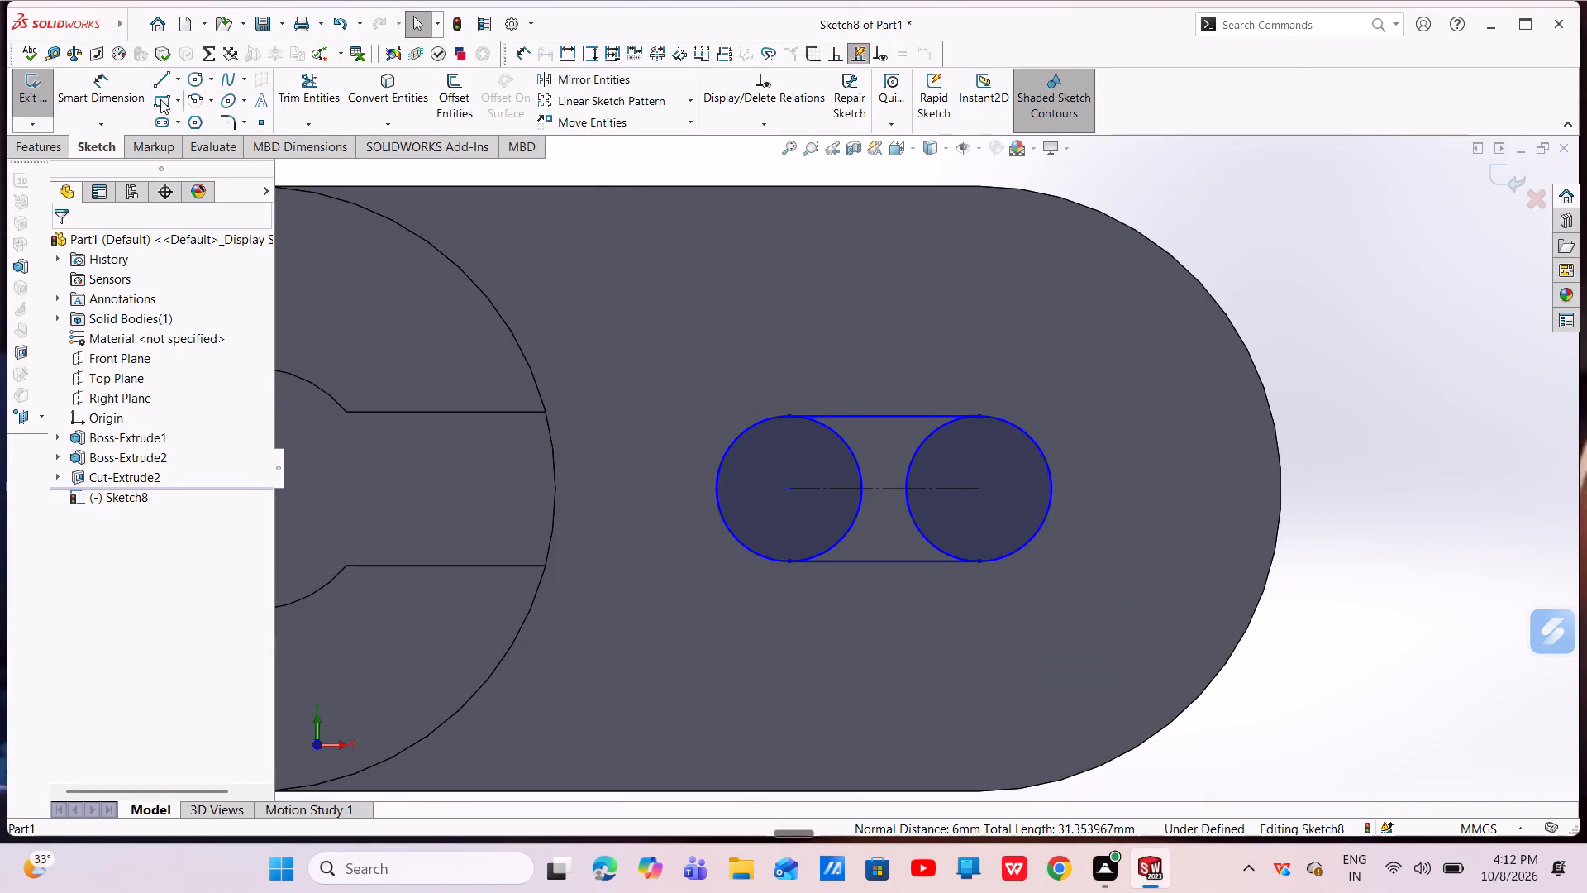
left_click(322, 91)
left_click_drag(855, 448, 846, 471)
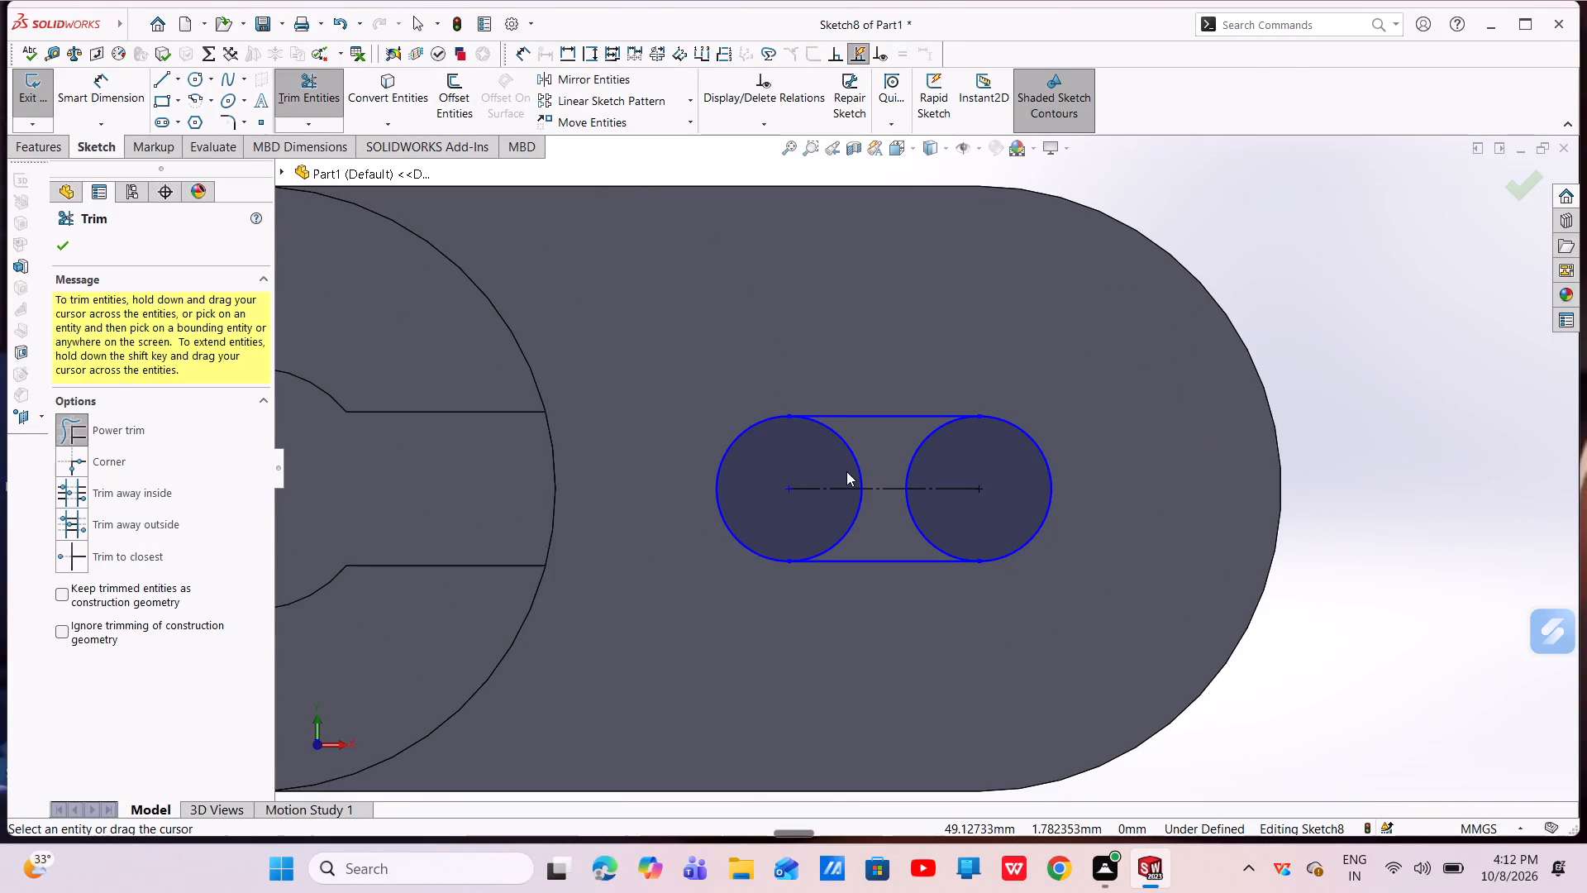
left_click_drag(846, 471, 855, 510)
scroll(870, 493, "down", 5)
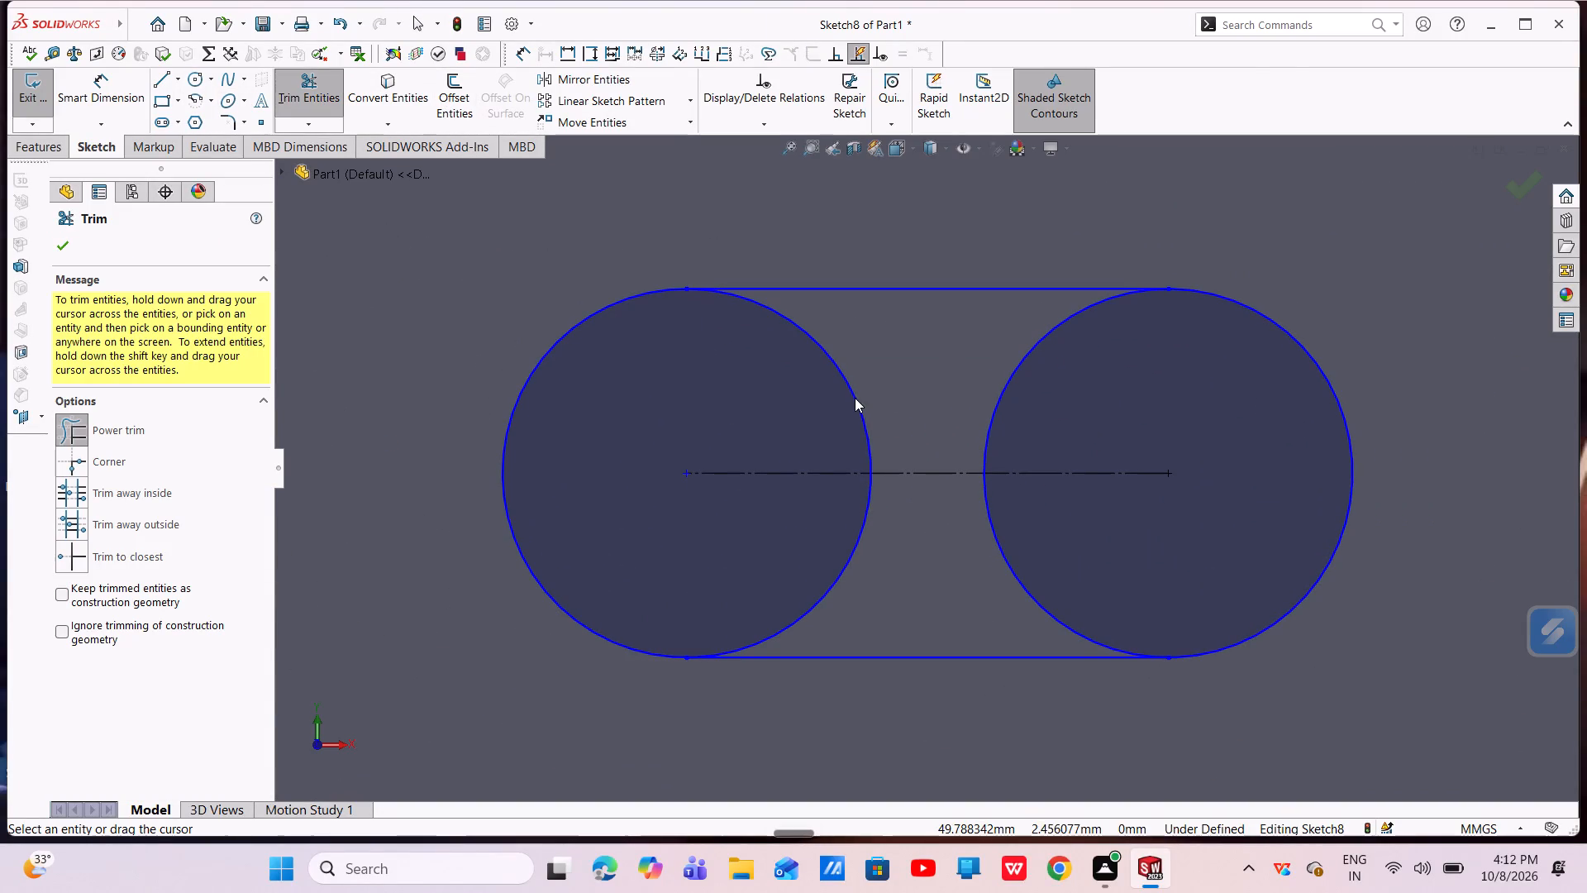
left_click_drag(868, 376, 845, 406)
left_click_drag(903, 556, 784, 542)
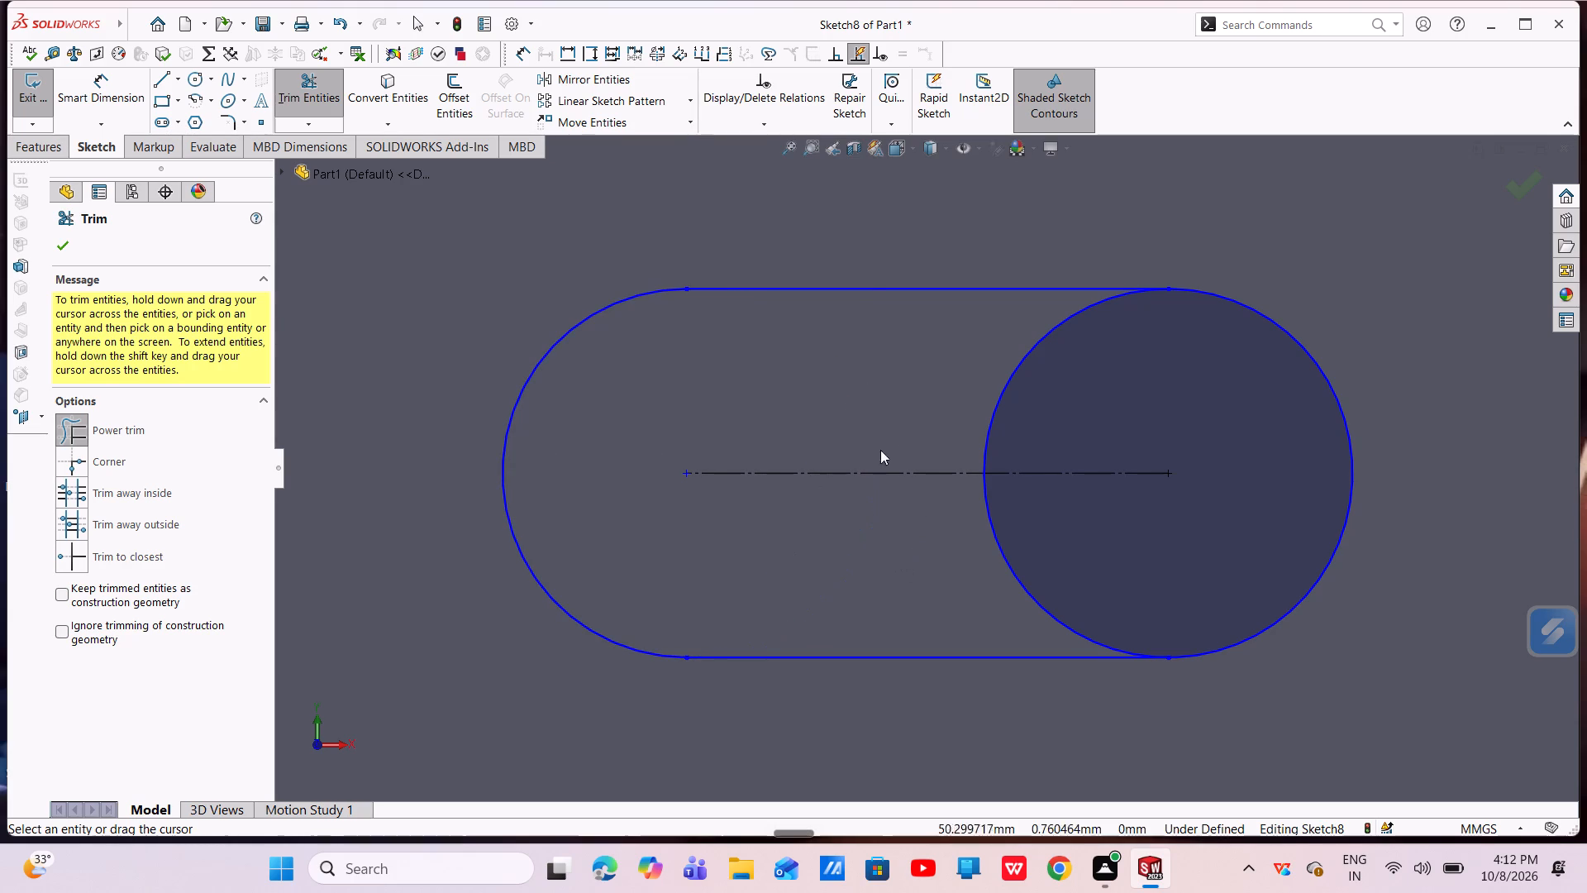
left_click_drag(920, 371, 959, 574)
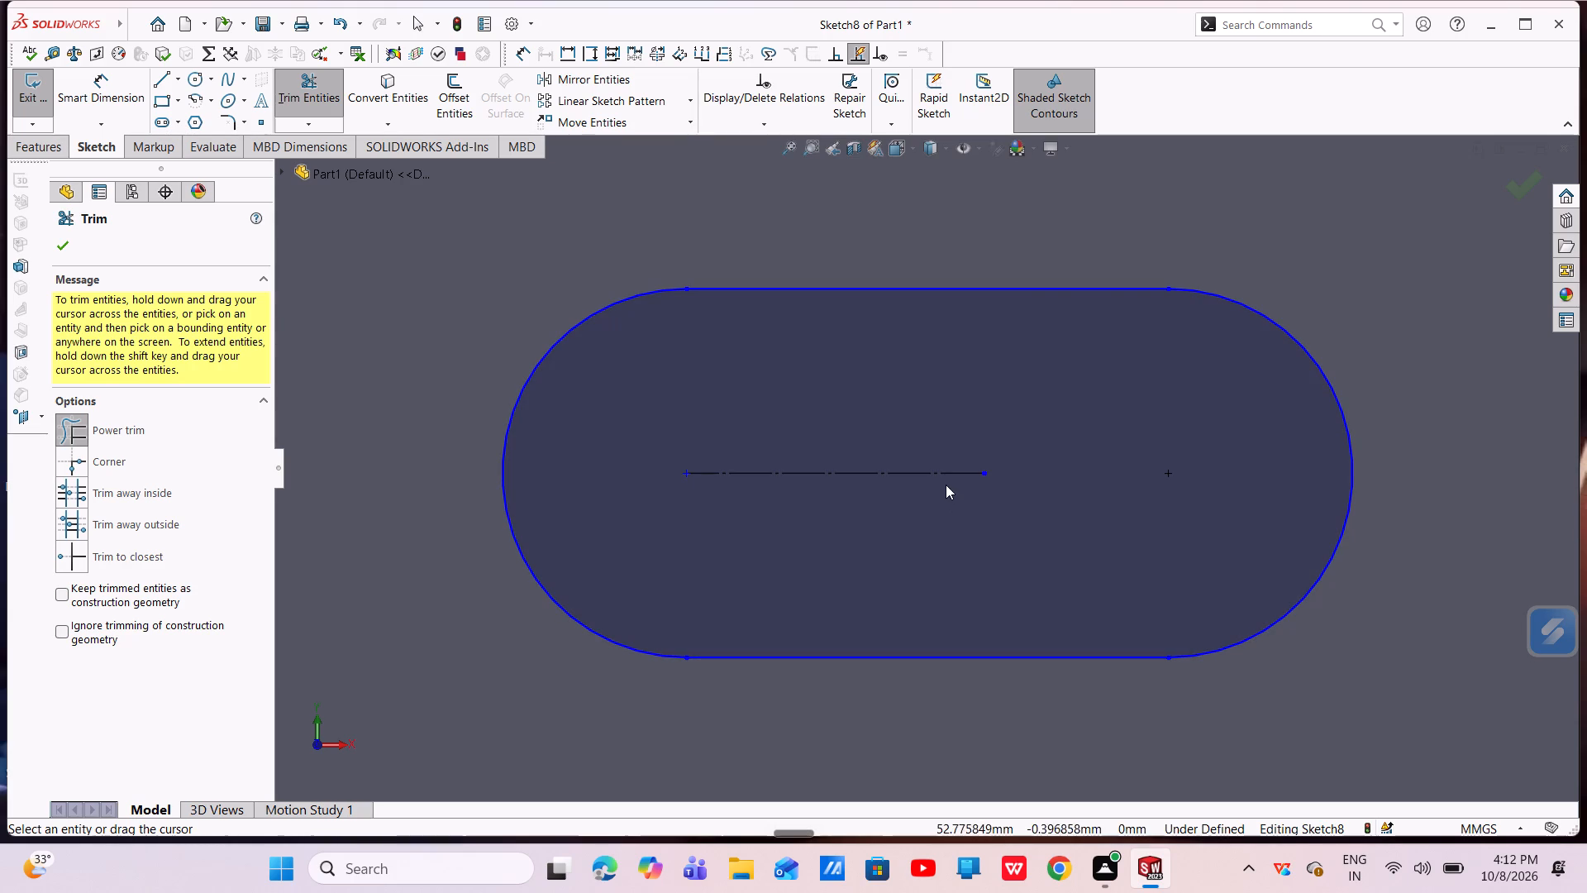
left_click_drag(980, 451, 886, 466)
key("Escape")
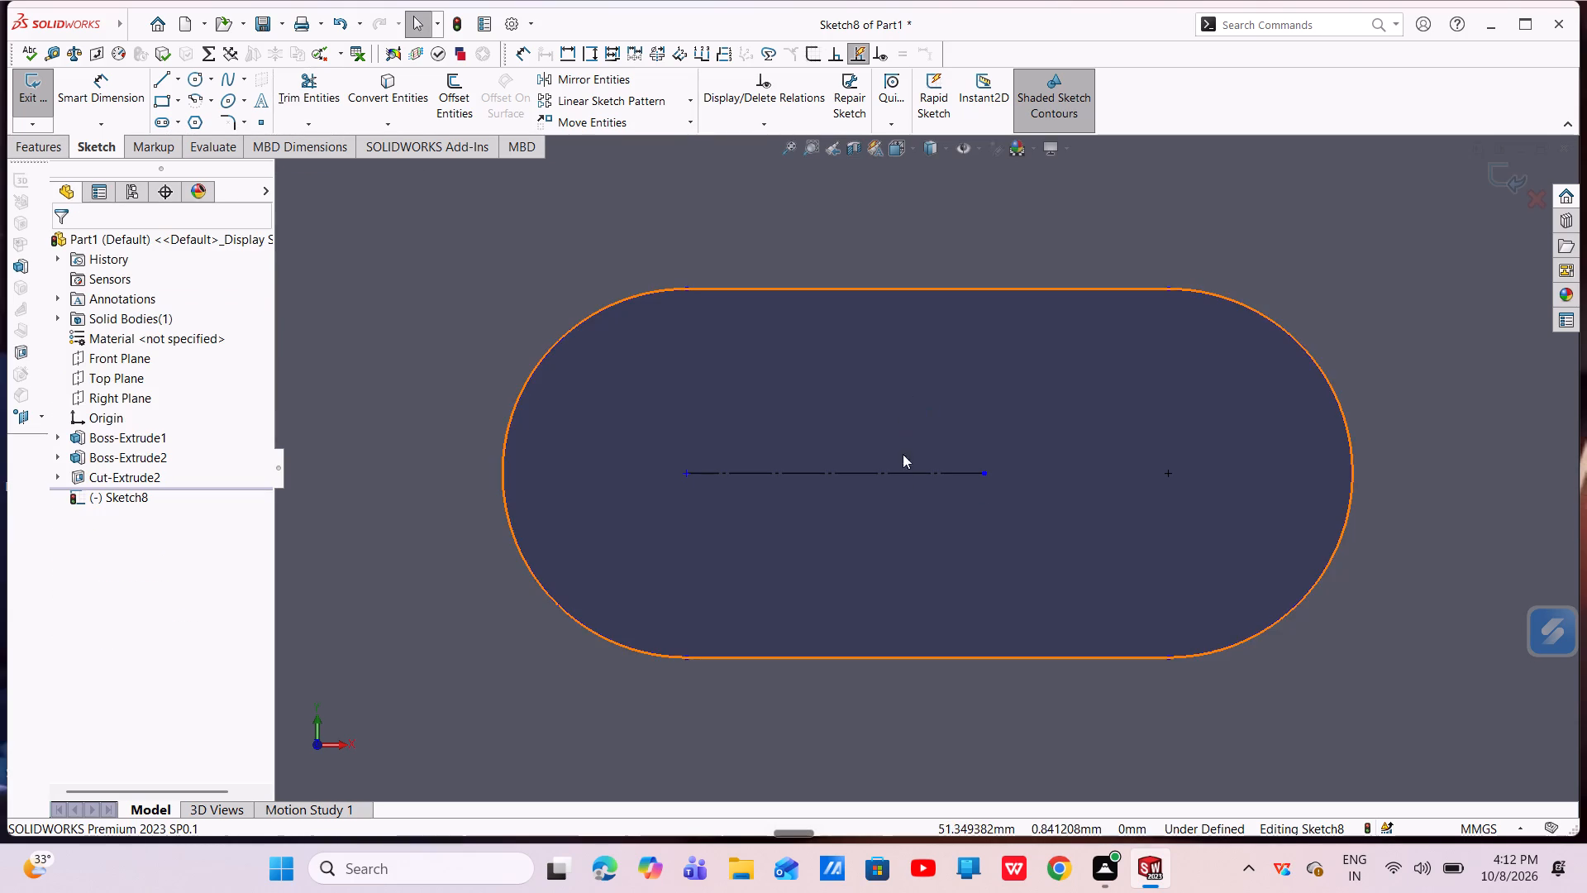
Delete the leftover construction centreline inside the slot outline.
left_click(900, 474)
right_click(900, 474)
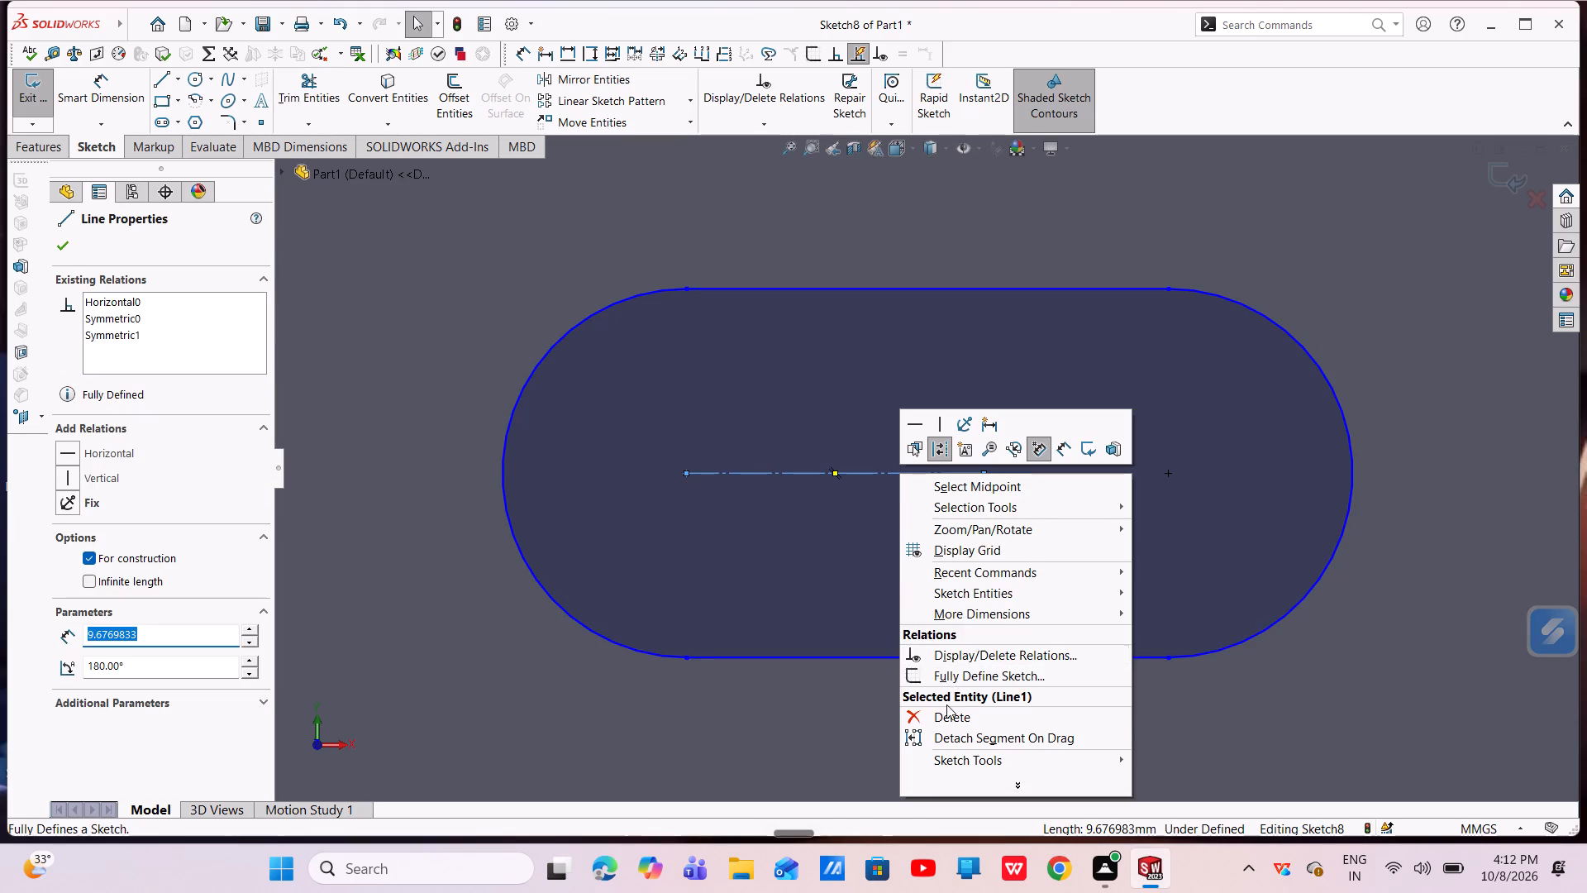
left_click(946, 715)
Draw a surrounding straight slot between the inner slot's two arc centres, about 18 mm wide.
scroll(913, 548, "up", 6)
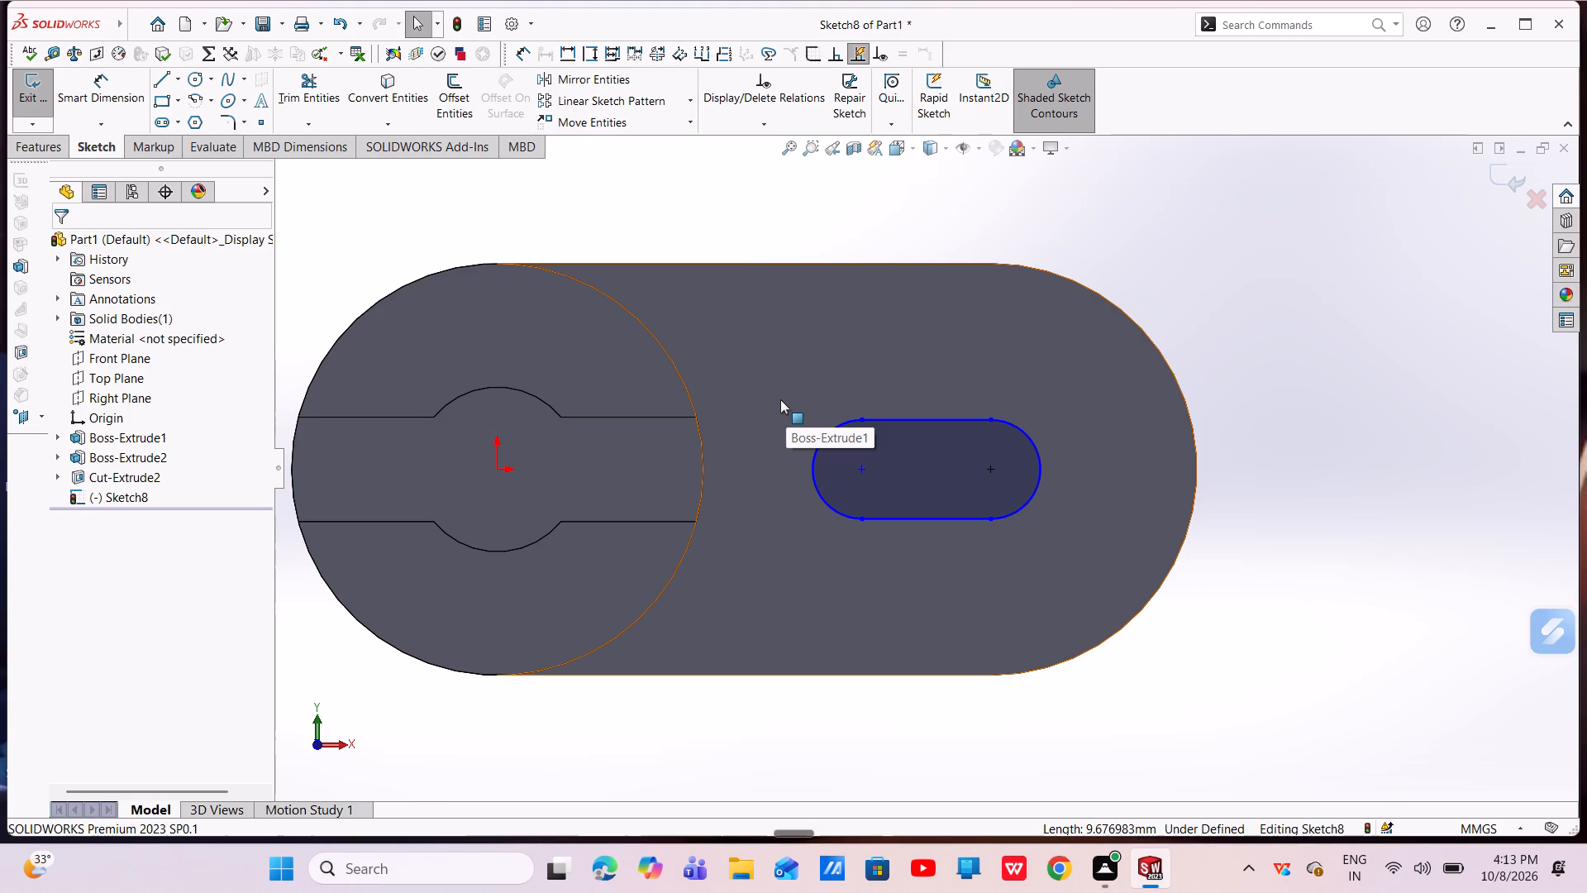
key("Escape")
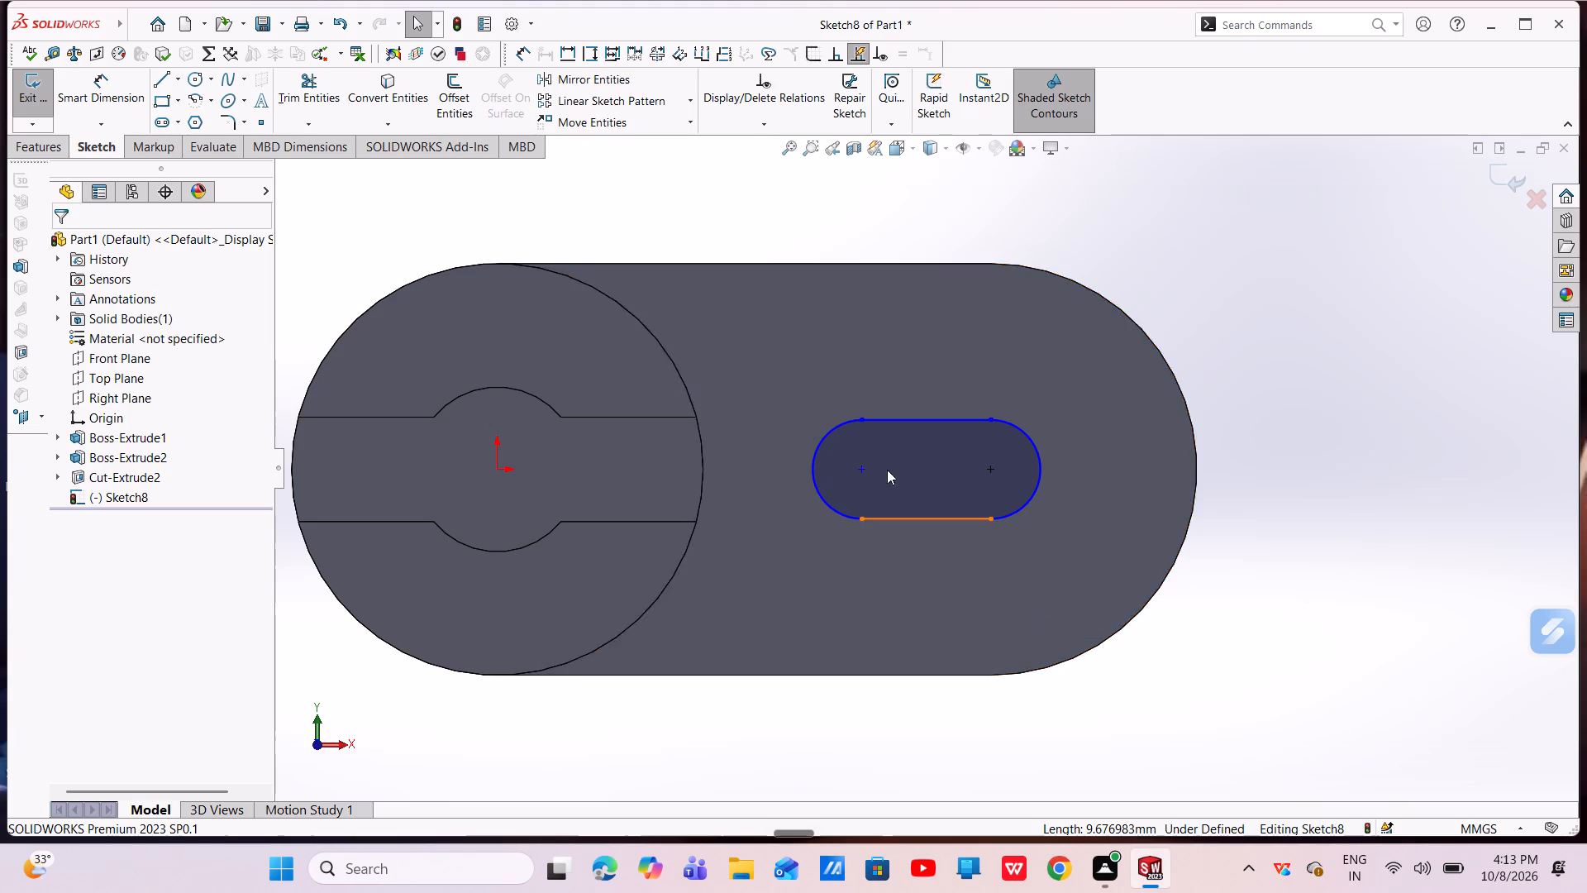
left_click(157, 122)
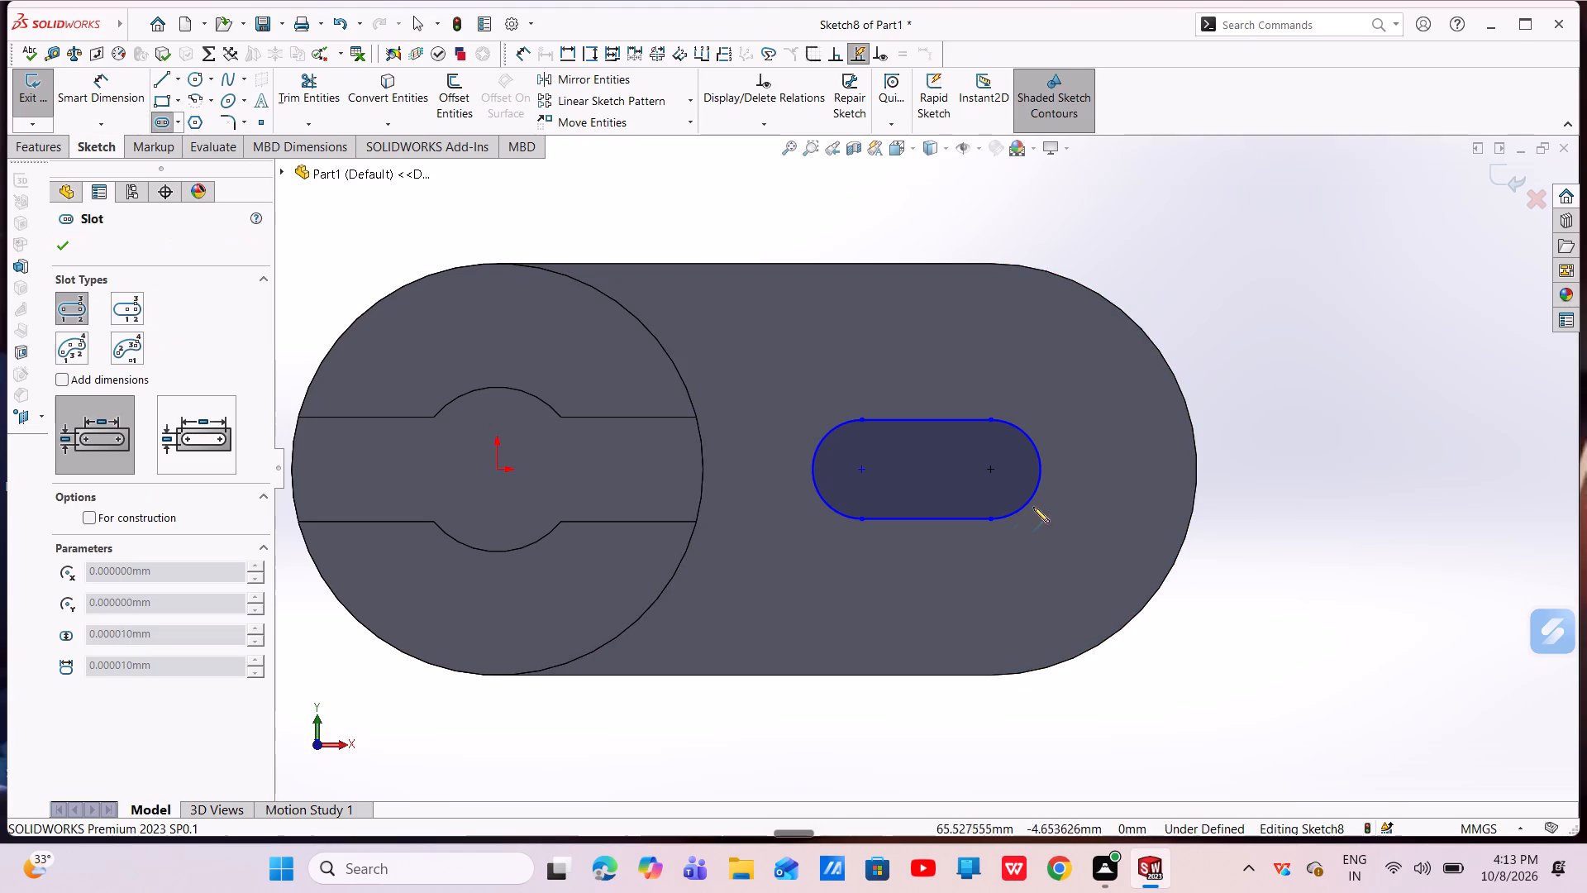
left_click(862, 469)
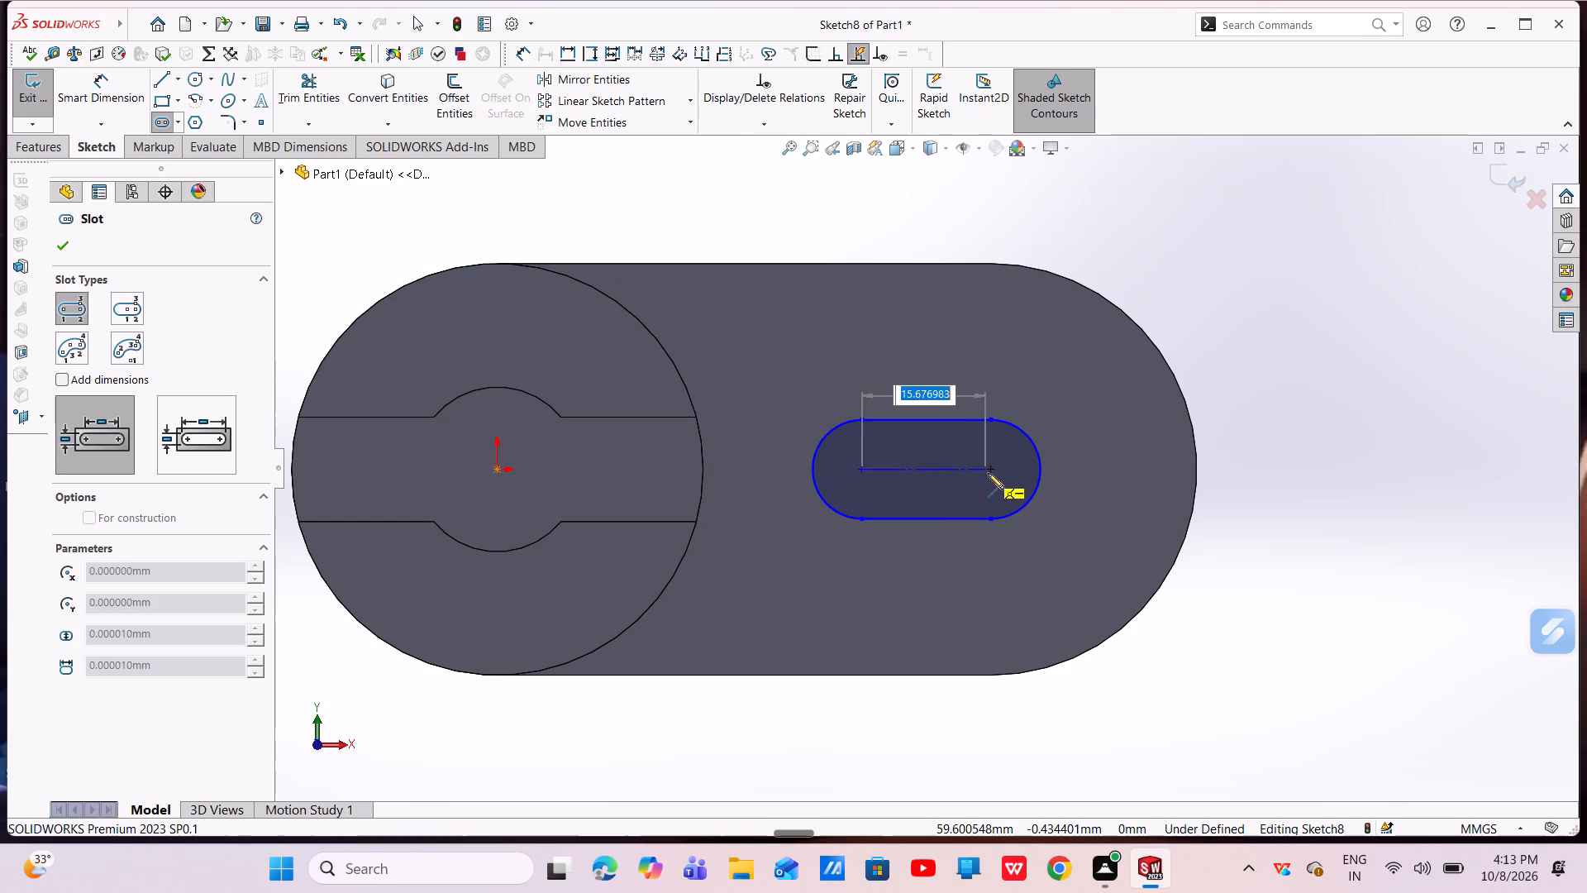
left_click(989, 471)
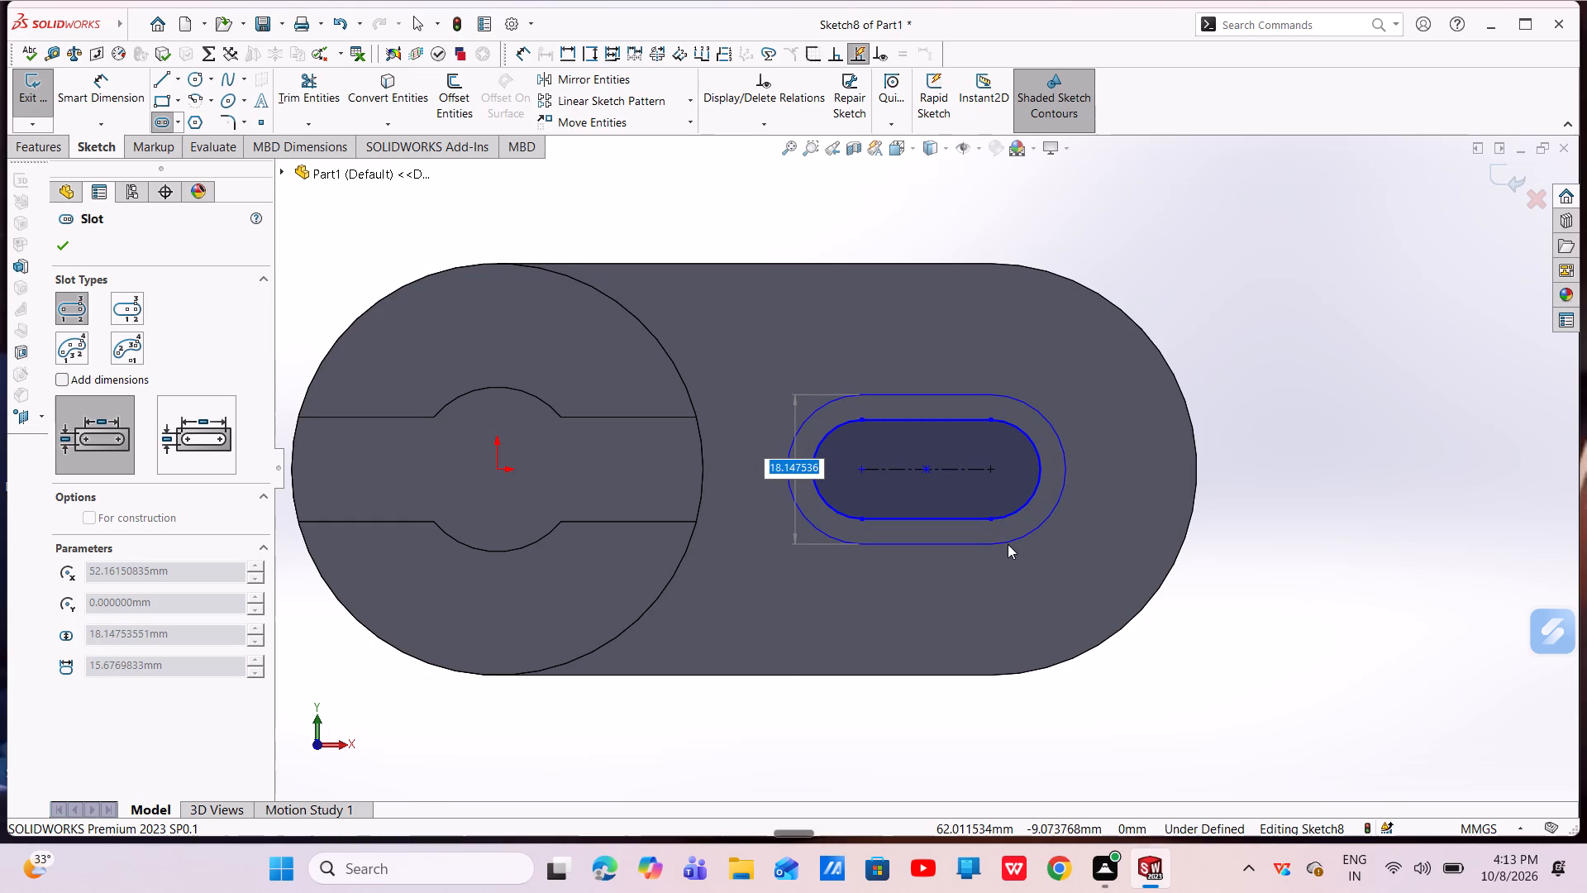
left_click(1008, 544)
key("Escape")
key("Escape")
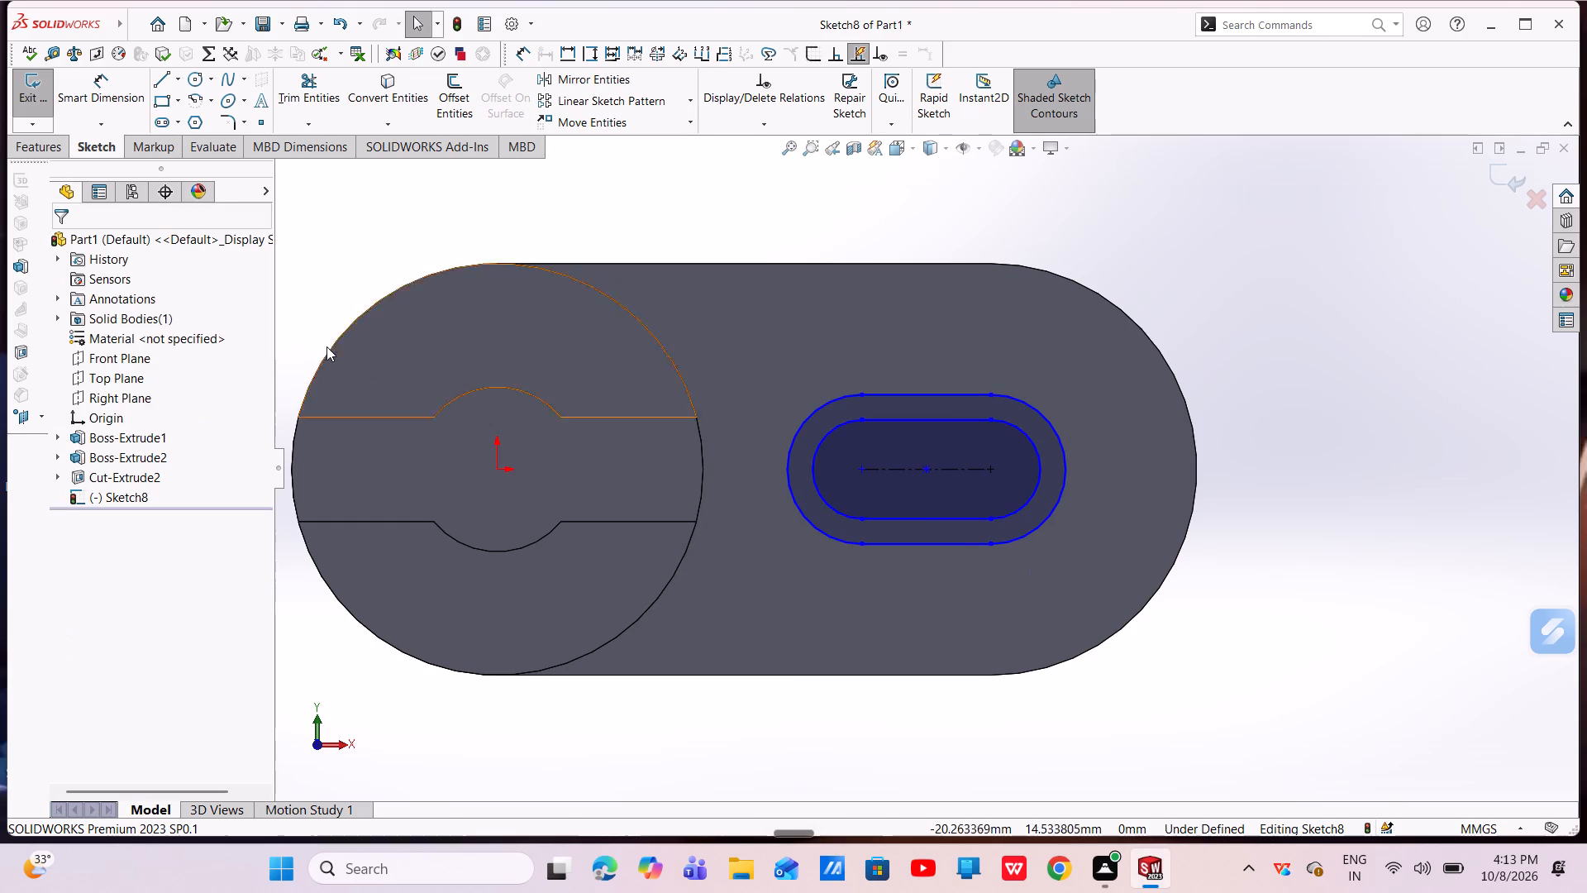
Dimension the outer slot's rounded end and set its radius to 12 mm.
left_click(115, 105)
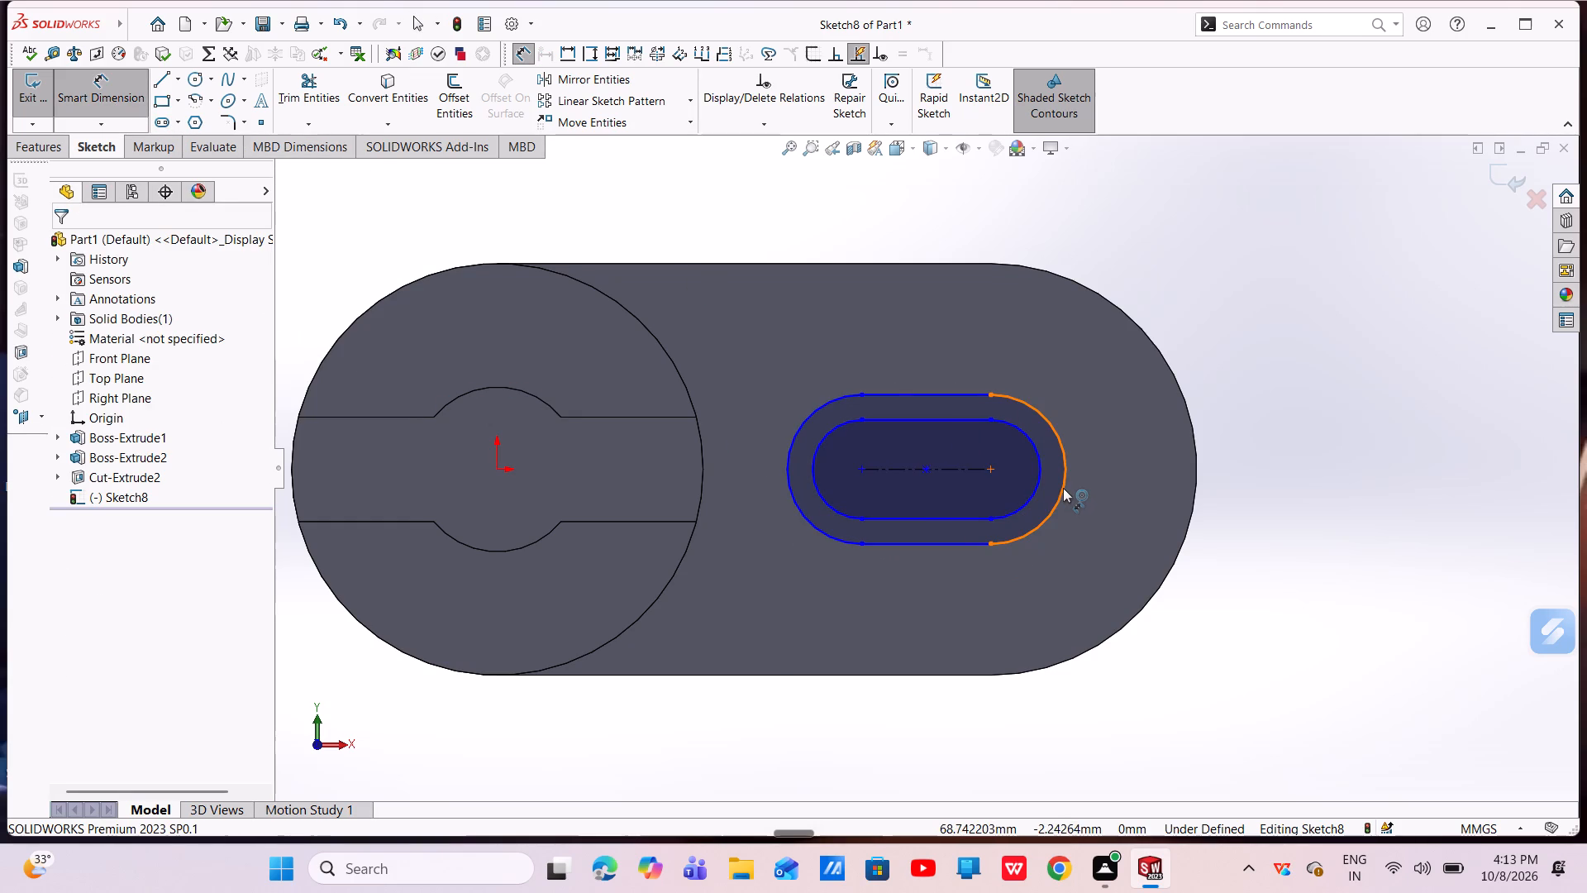
left_click(1063, 488)
left_click(1241, 437)
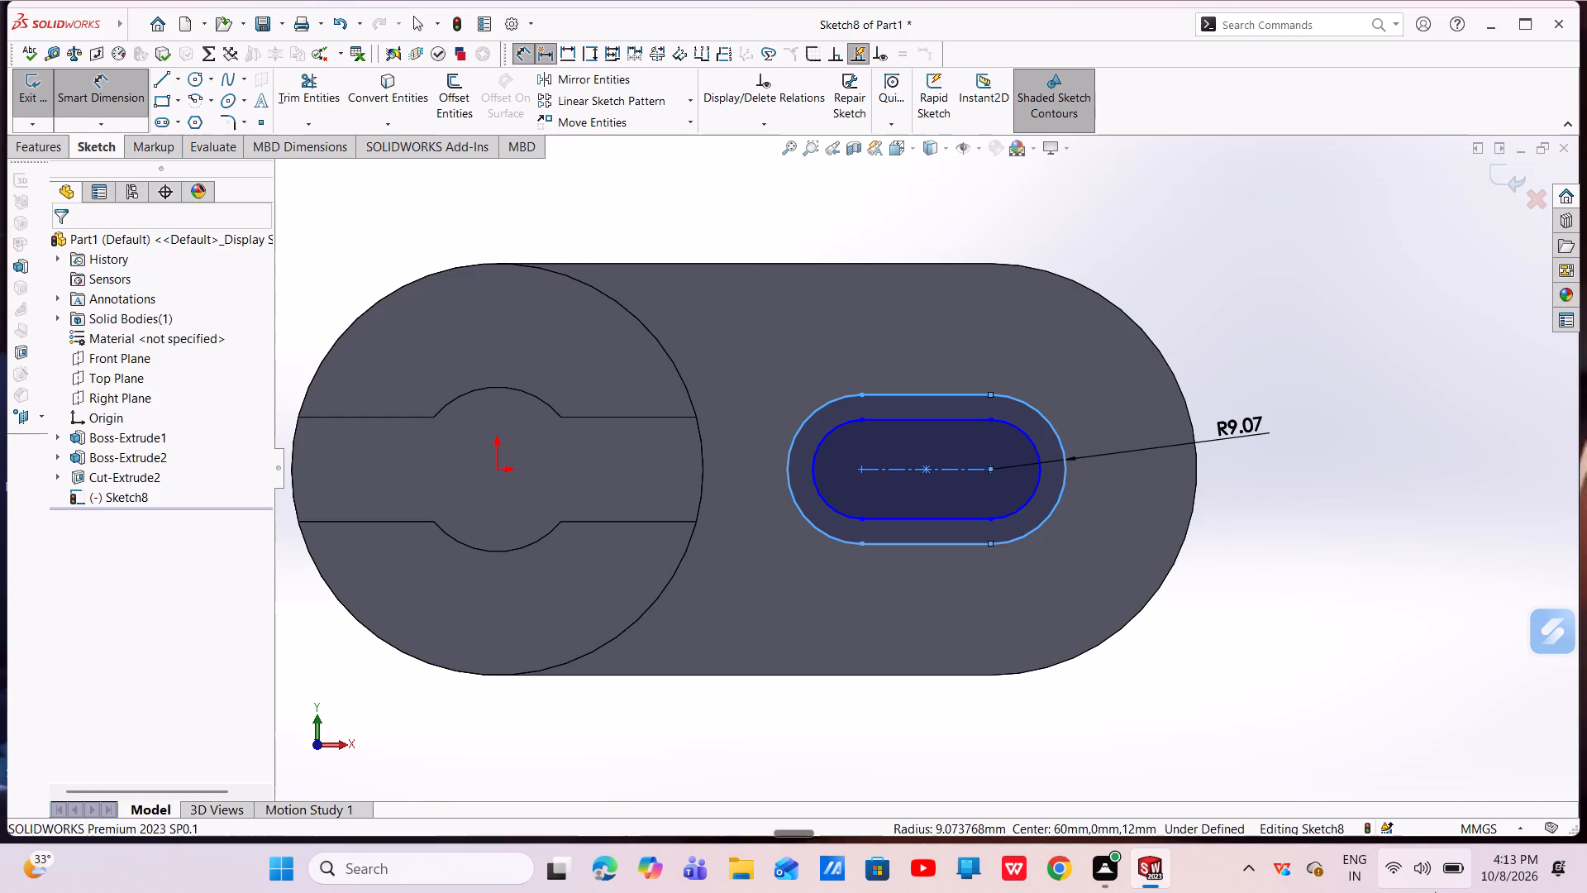
key("BackSpace")
type("12")
key("Return")
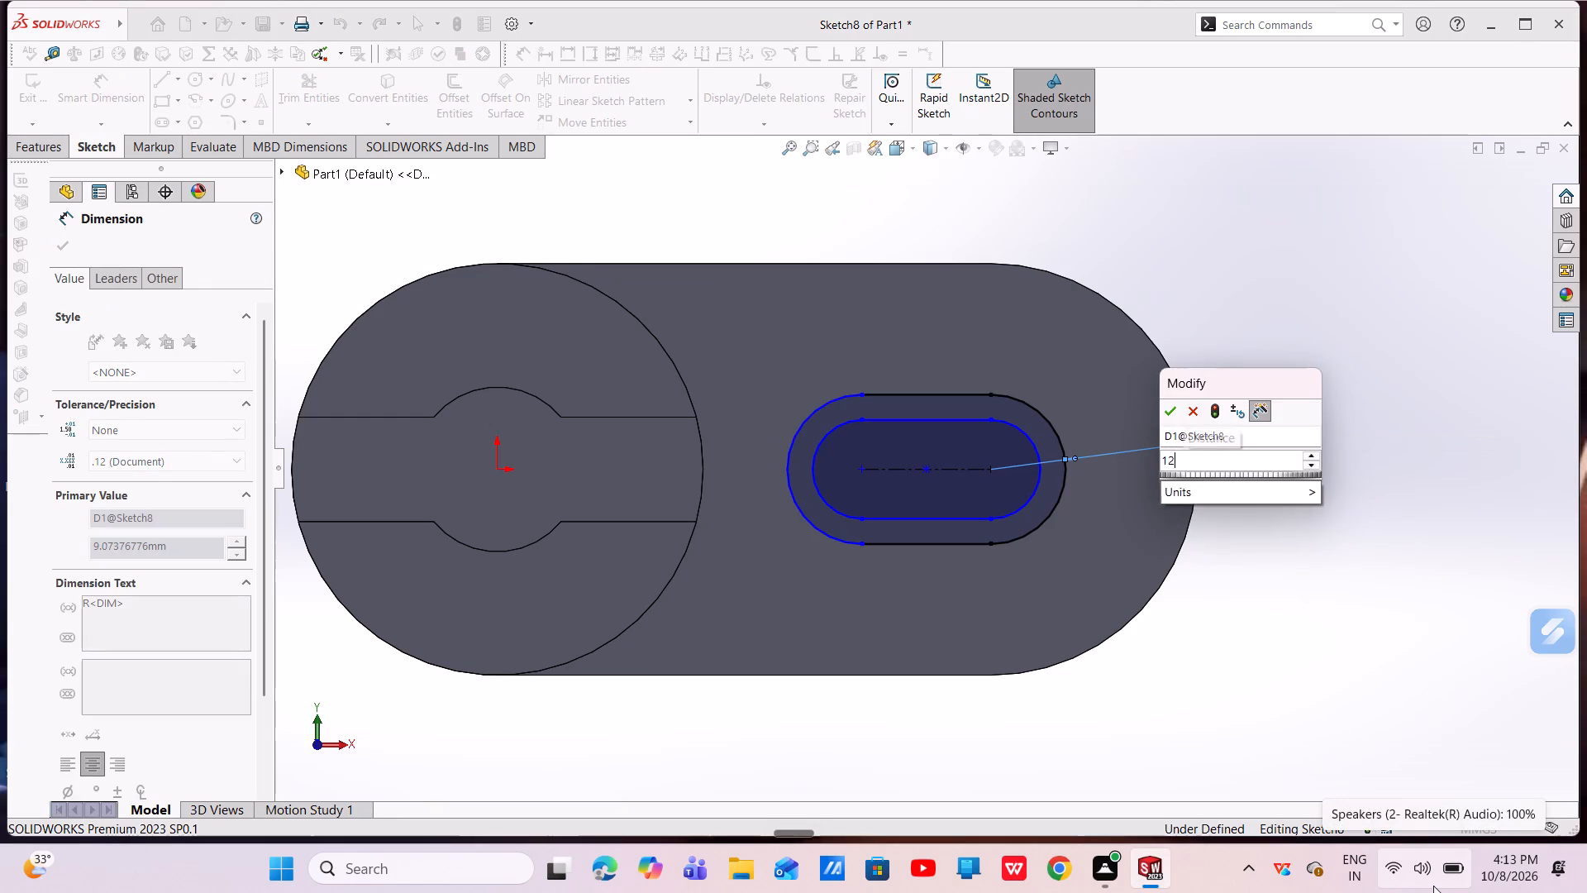
key("Escape")
key("Escape")
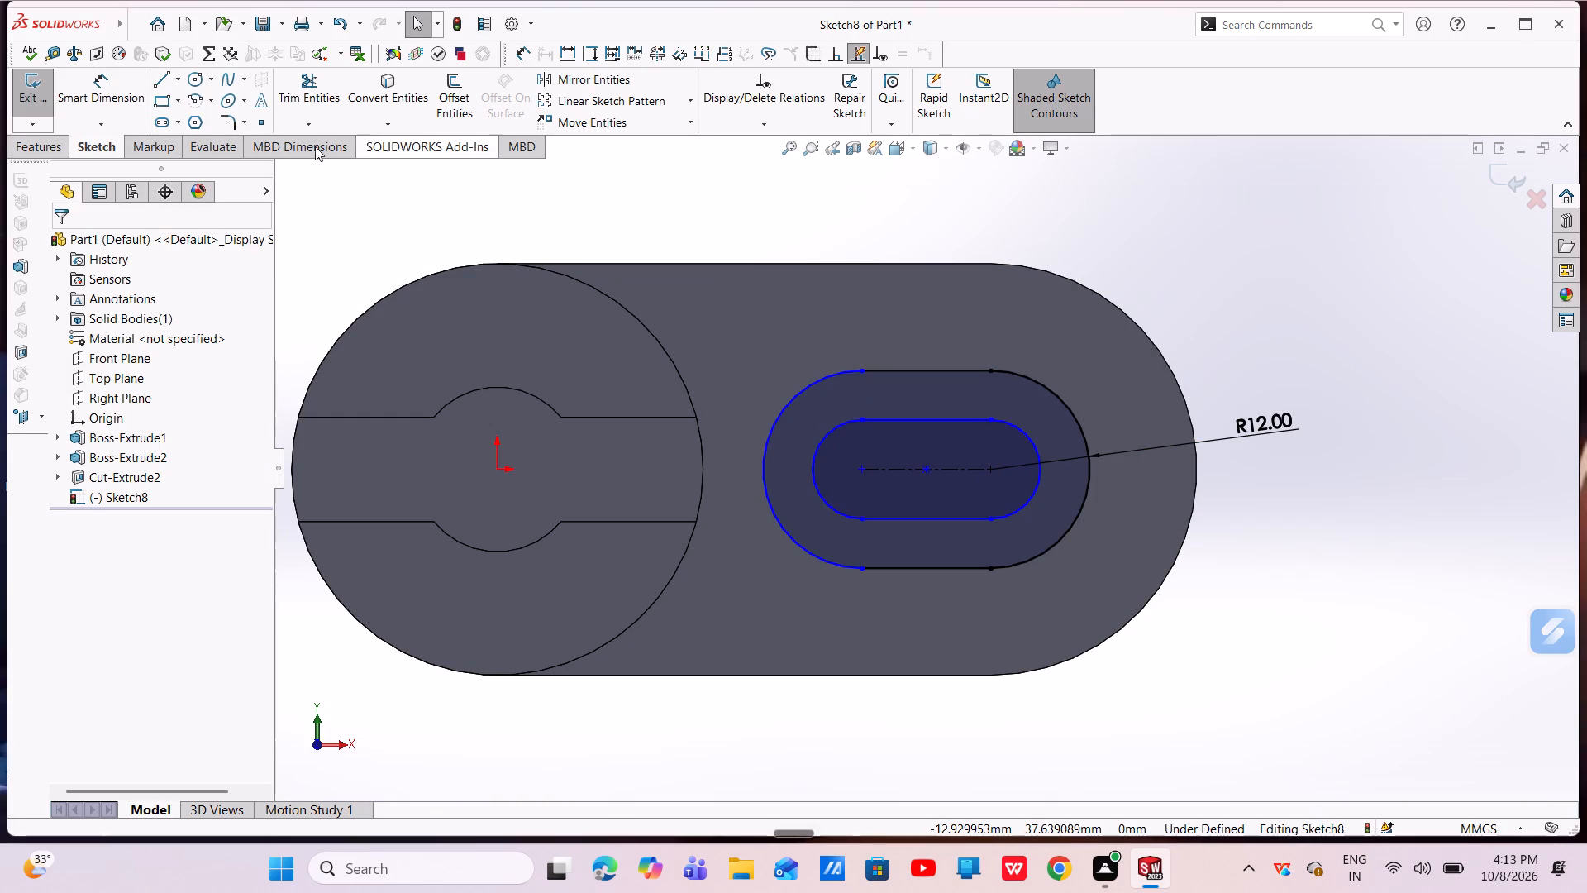
Add a 6 mm radius dimension to the inner slot's rounded end.
left_click(131, 88)
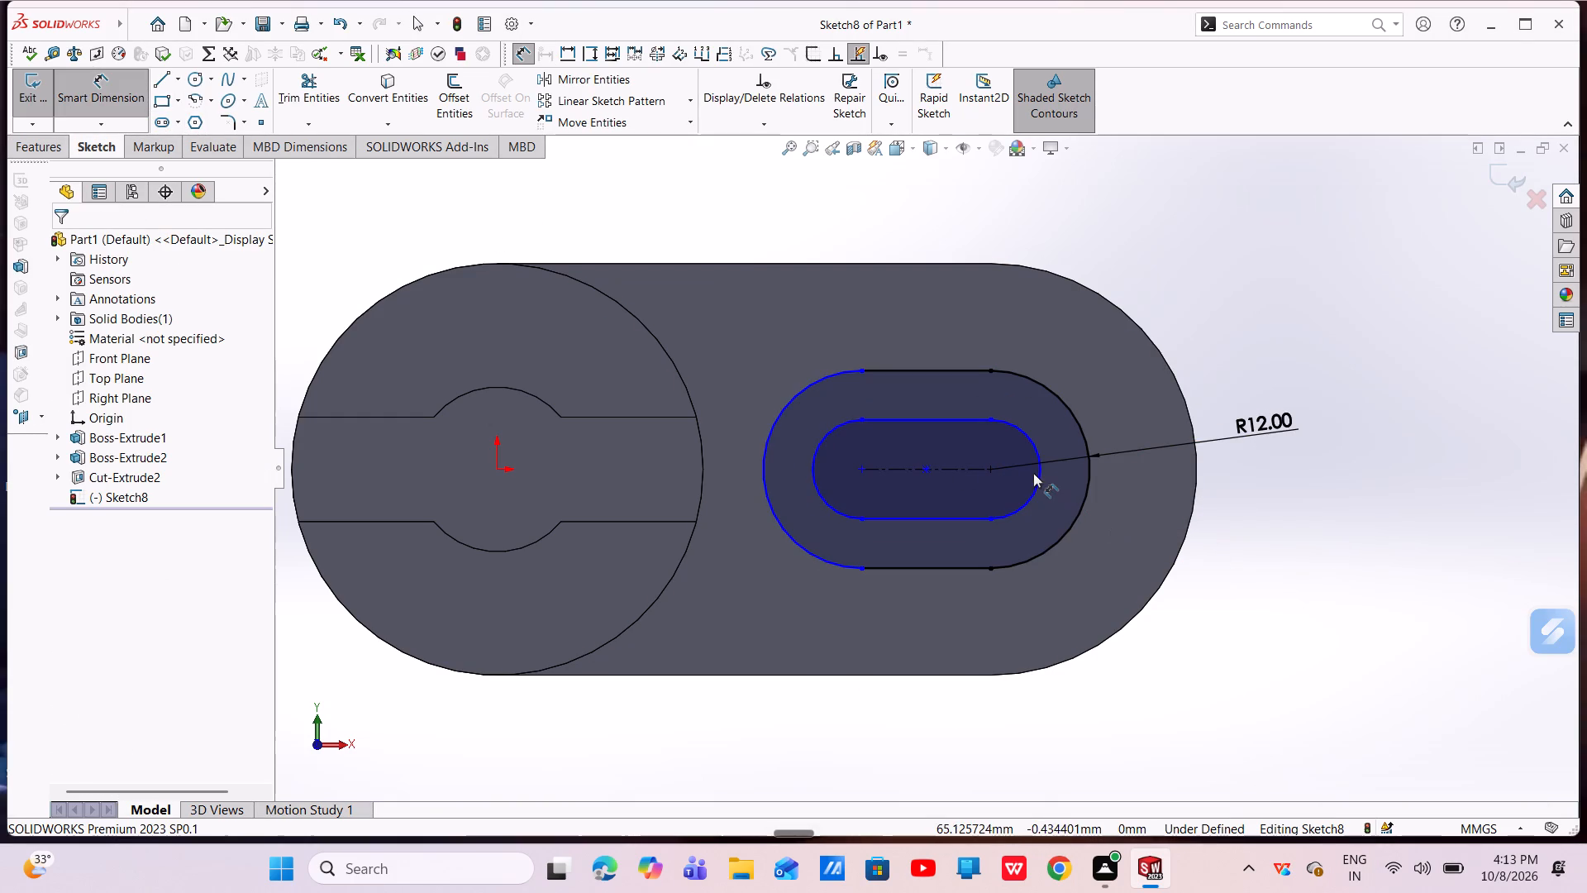
left_click(1036, 481)
left_click(1262, 499)
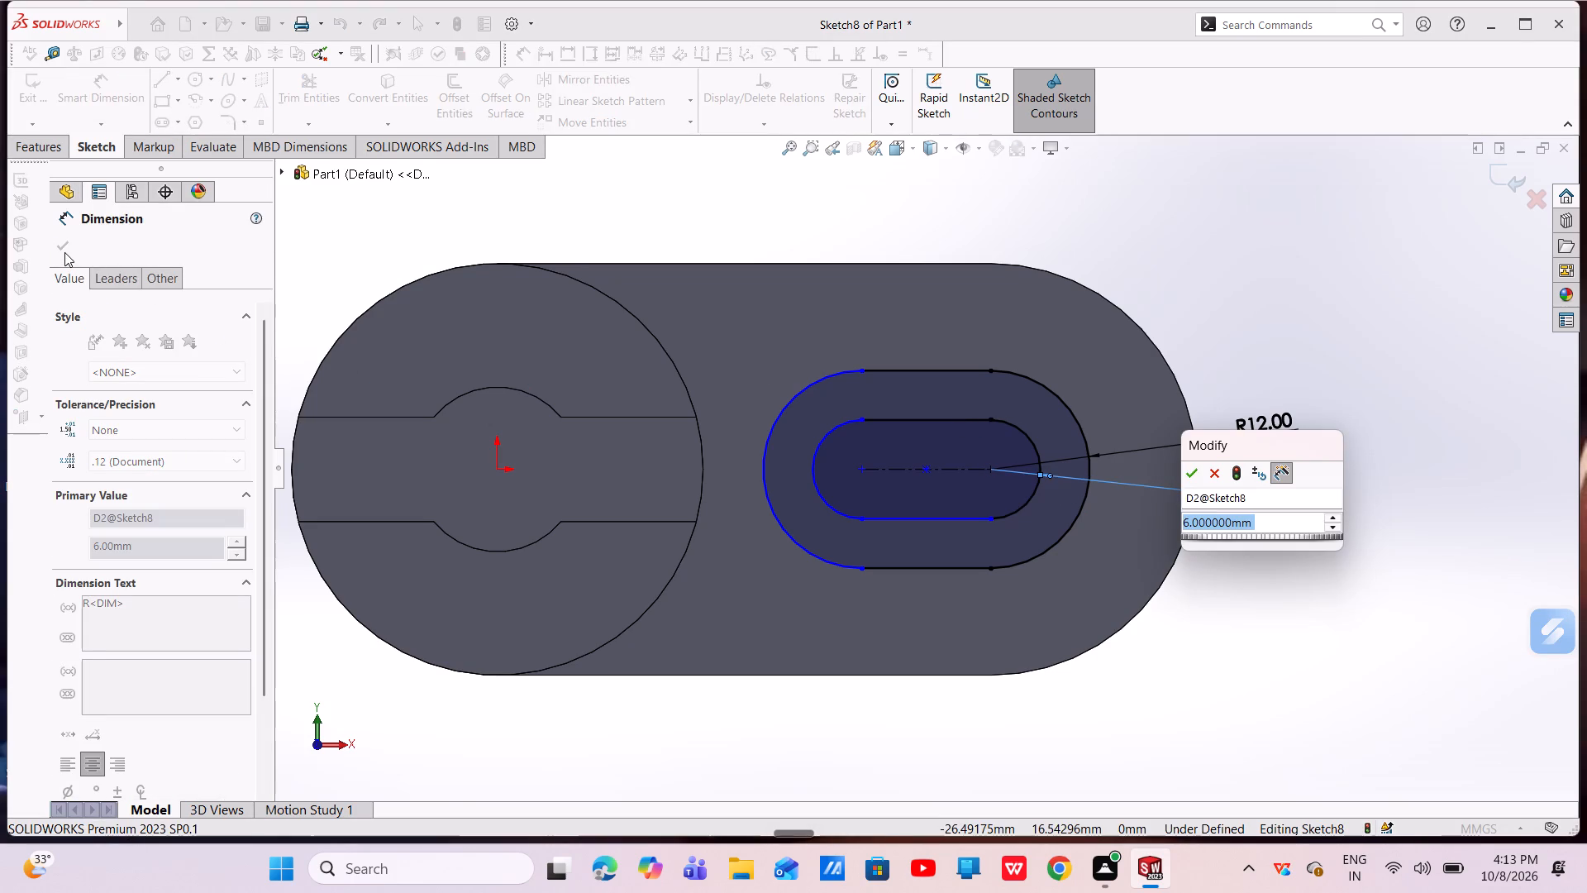
key("Escape")
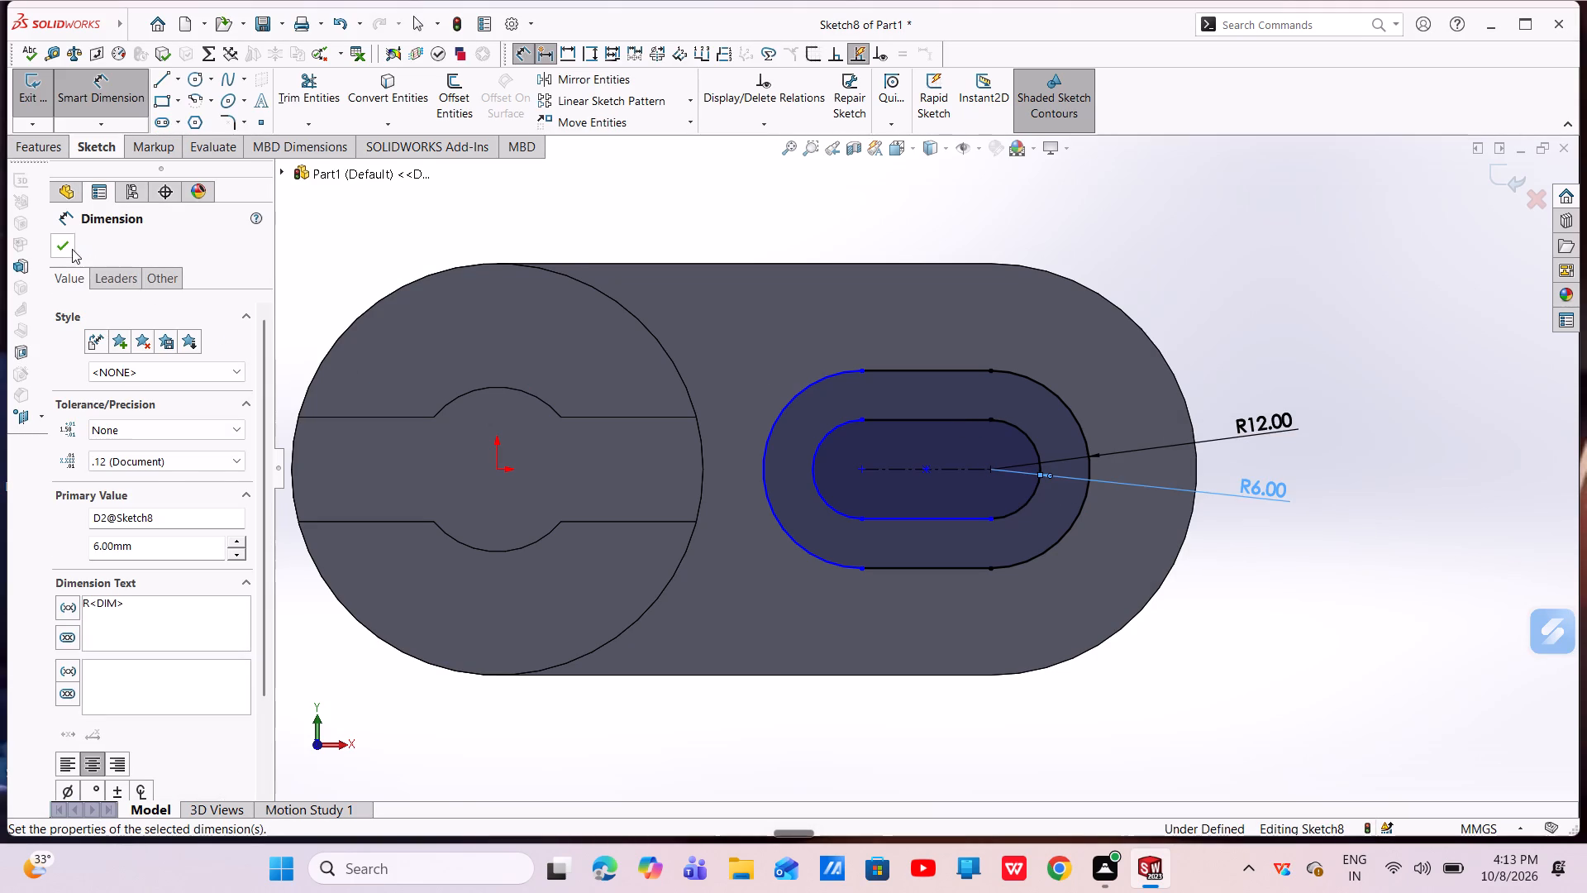
left_click(68, 243)
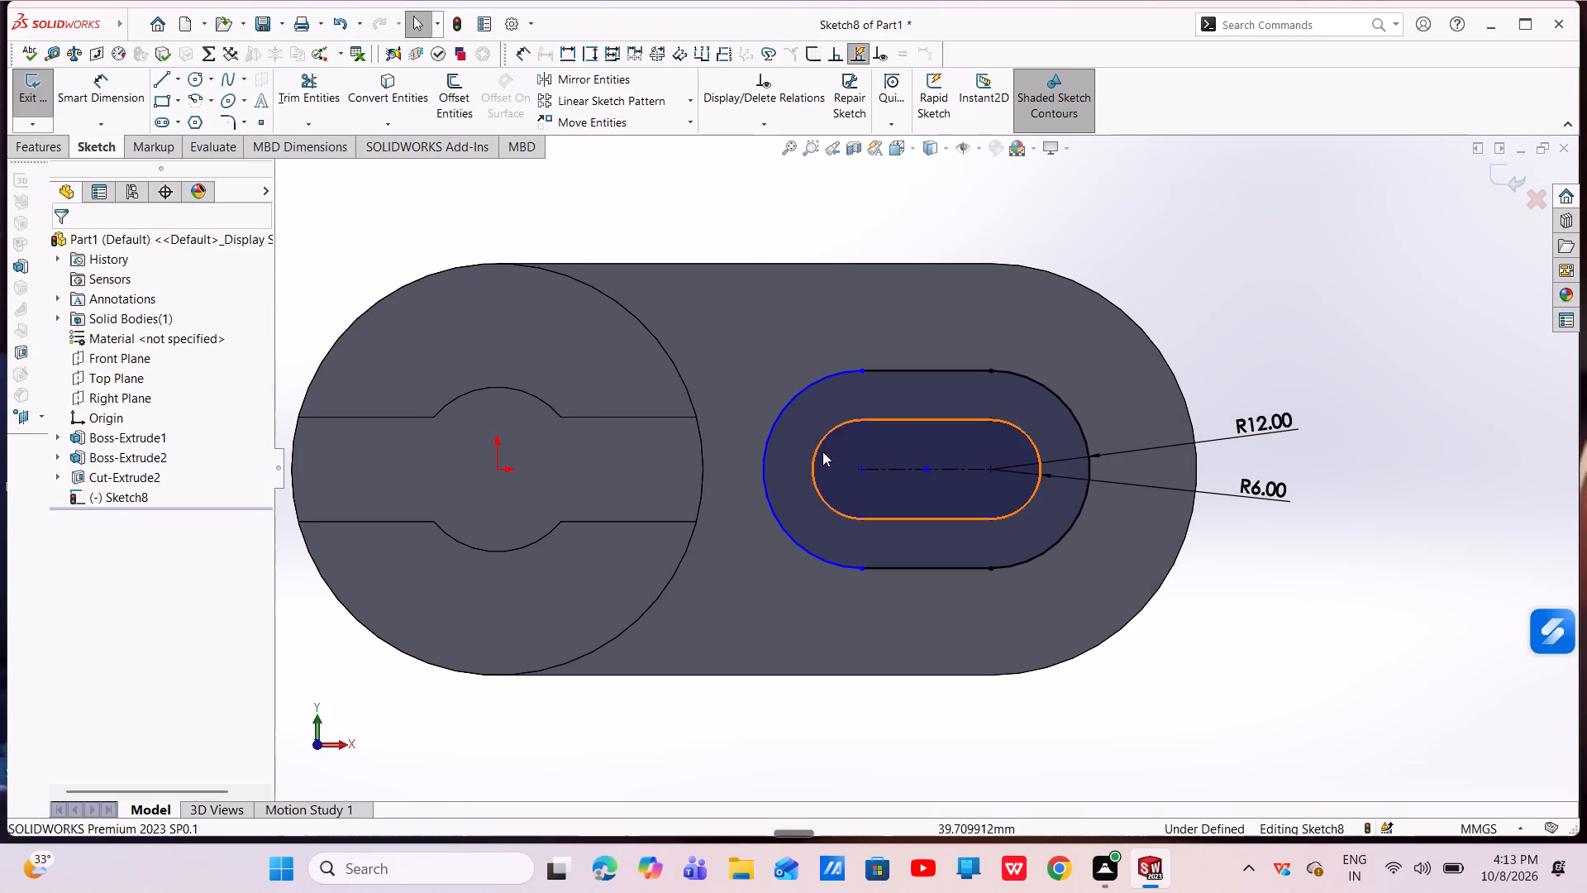
Extrude the ring between the two concentric slots as a blind 6 mm boss merged with the base.
left_click(45, 146)
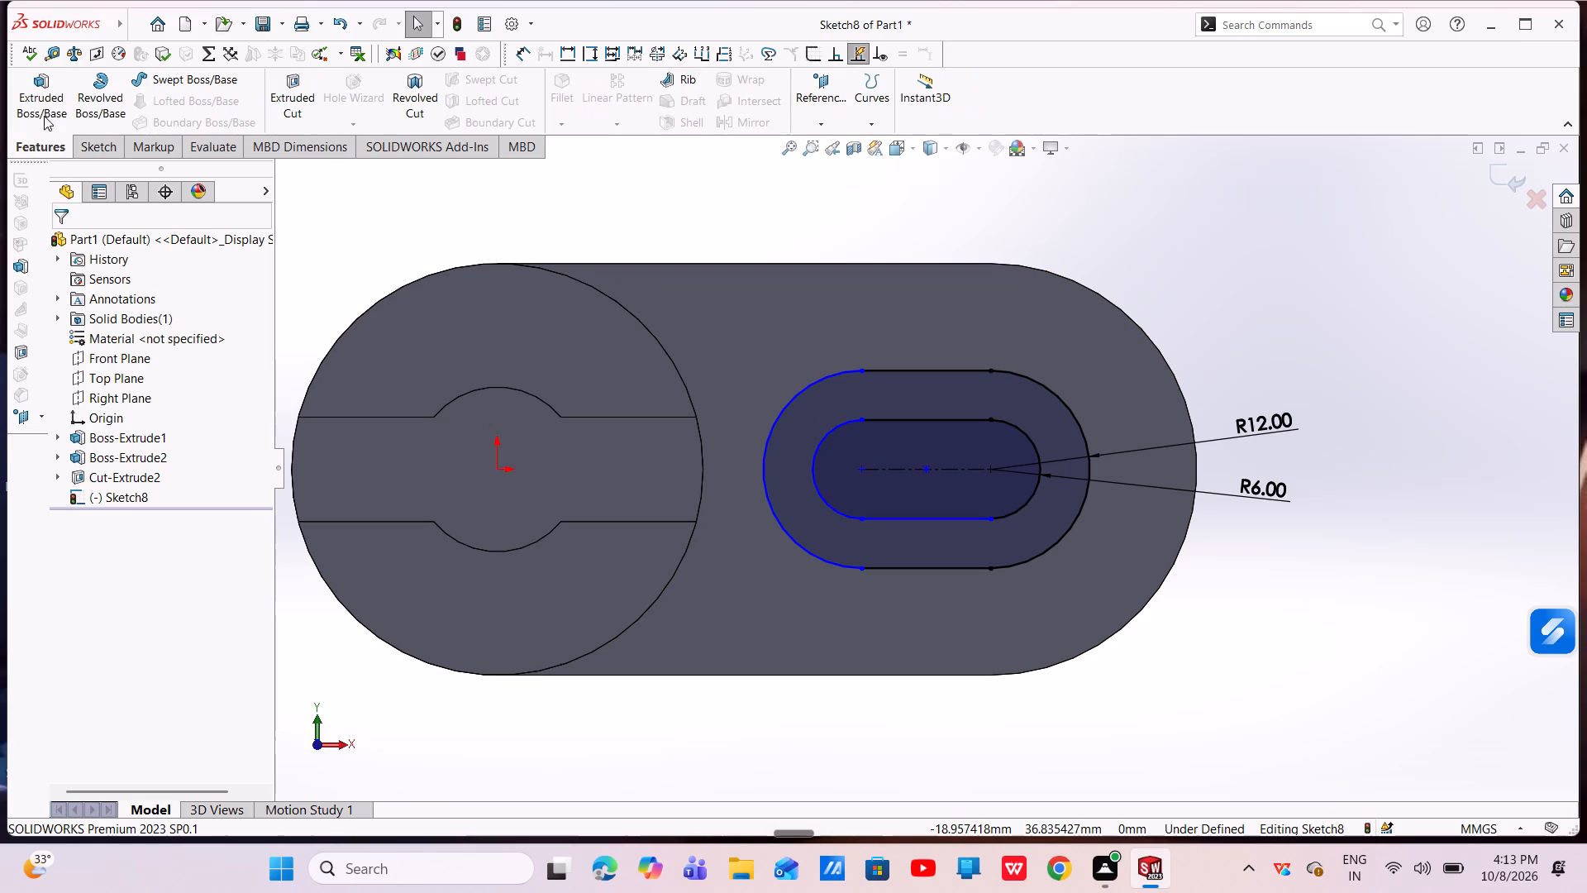
left_click(47, 95)
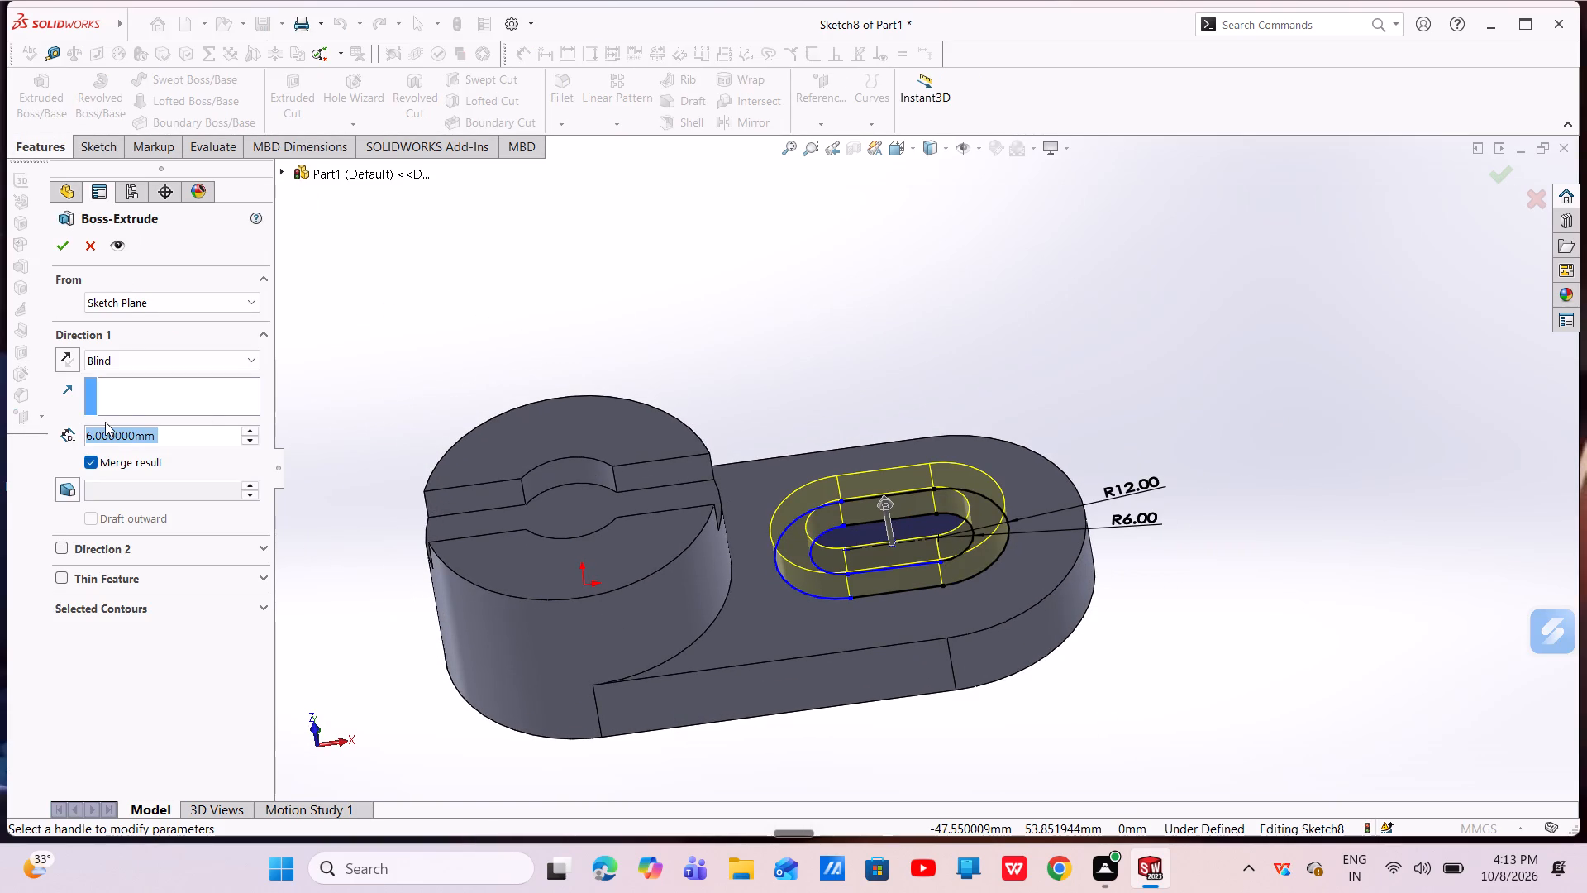
left_click(60, 236)
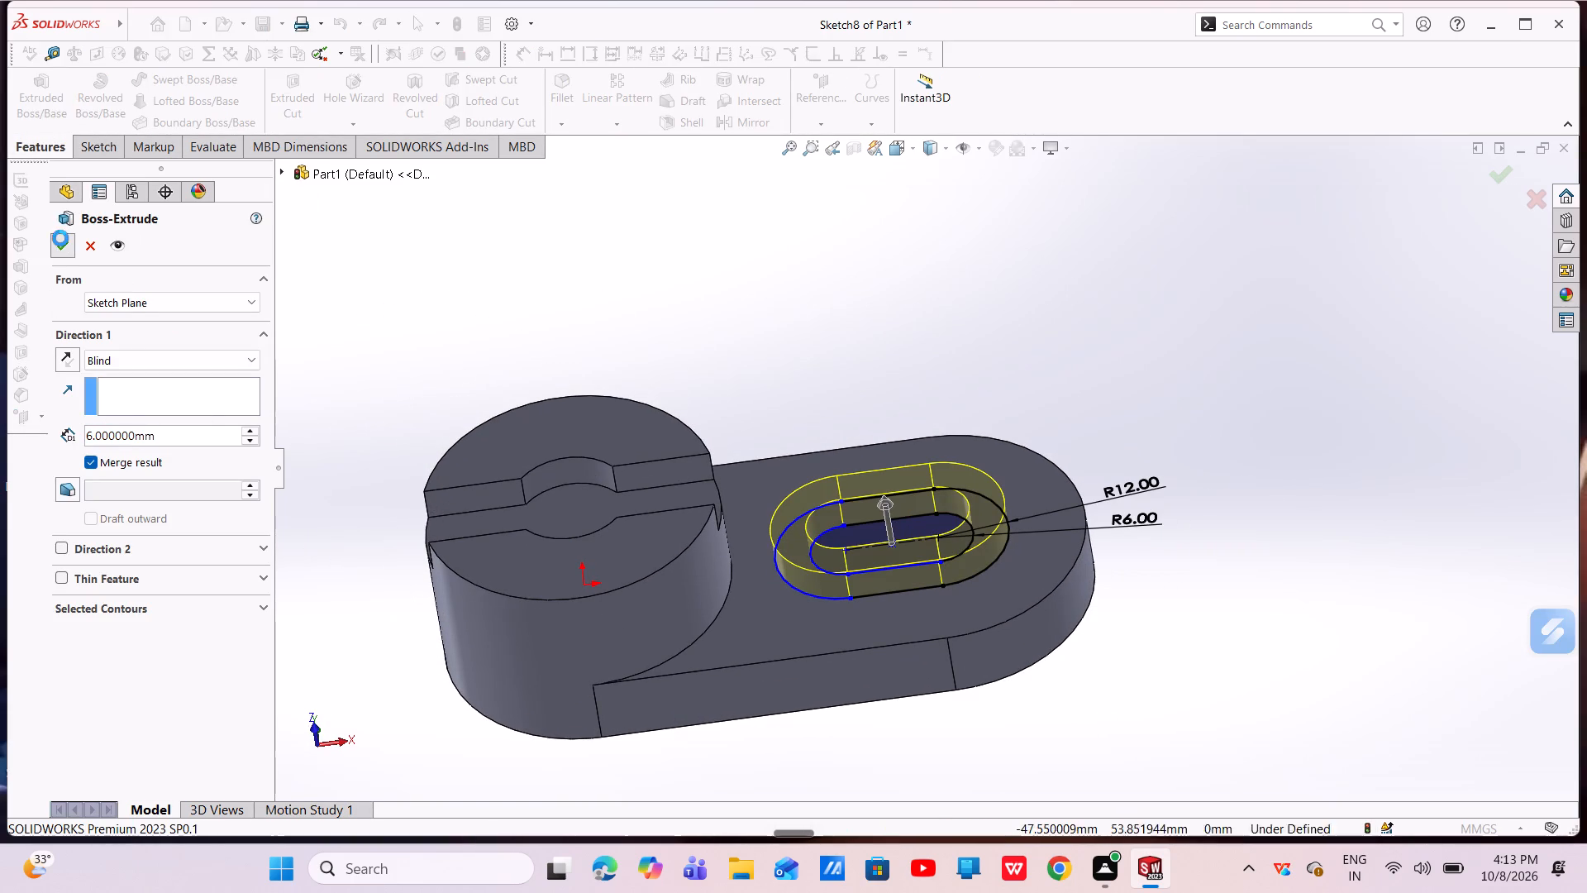
left_click(1086, 572)
key("Escape")
key("Escape")
key("Escape")
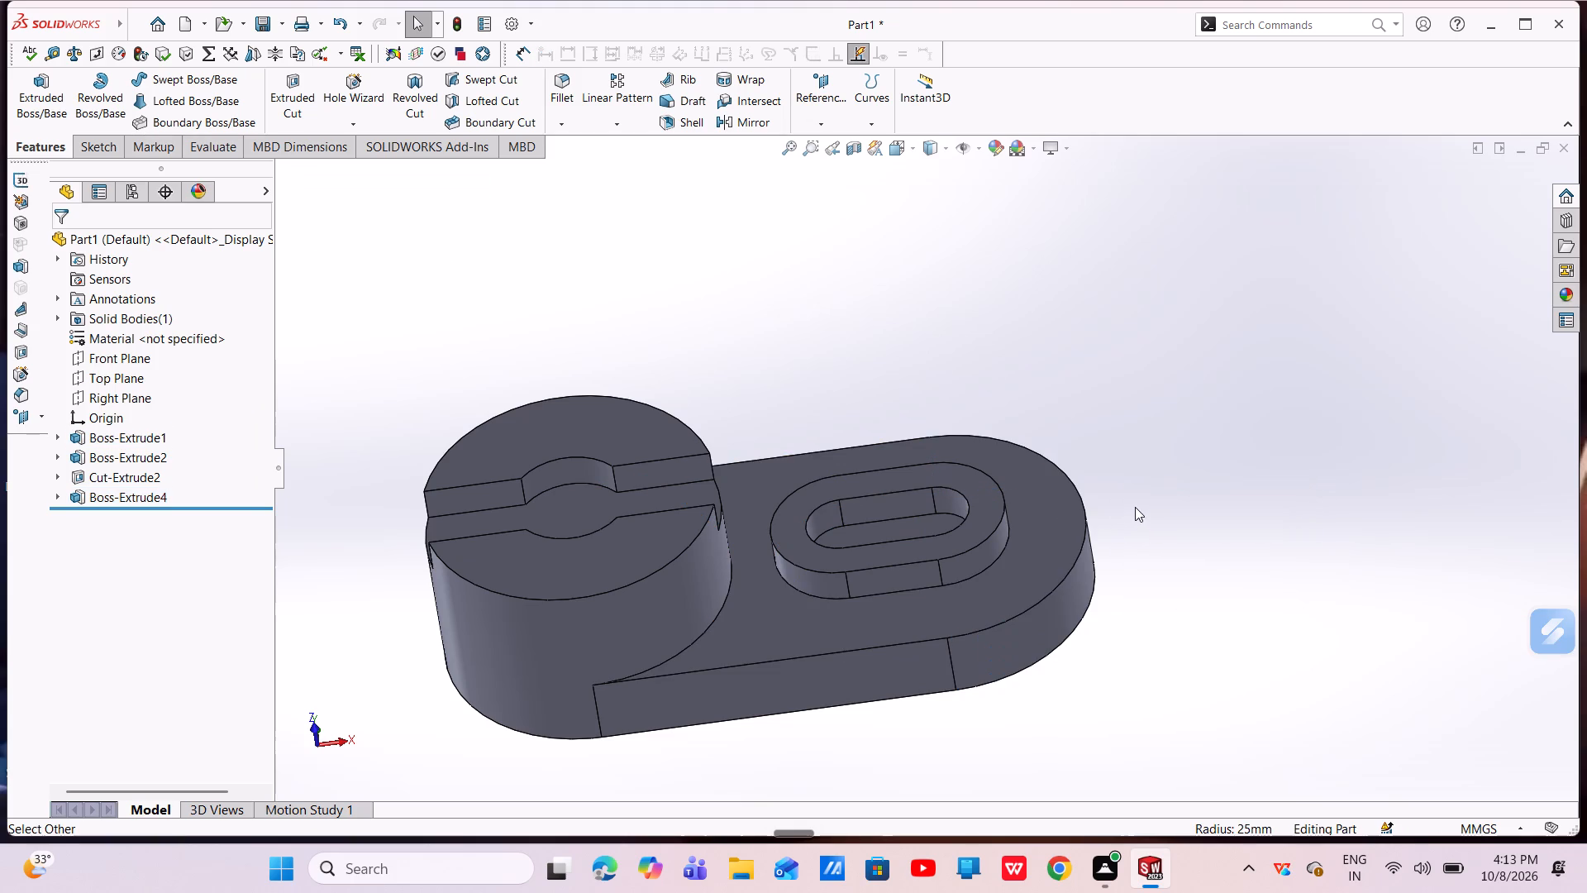
Examine the raised slot rim and the base's rounded end from isometric and side views.
scroll(1117, 564, "up", 3)
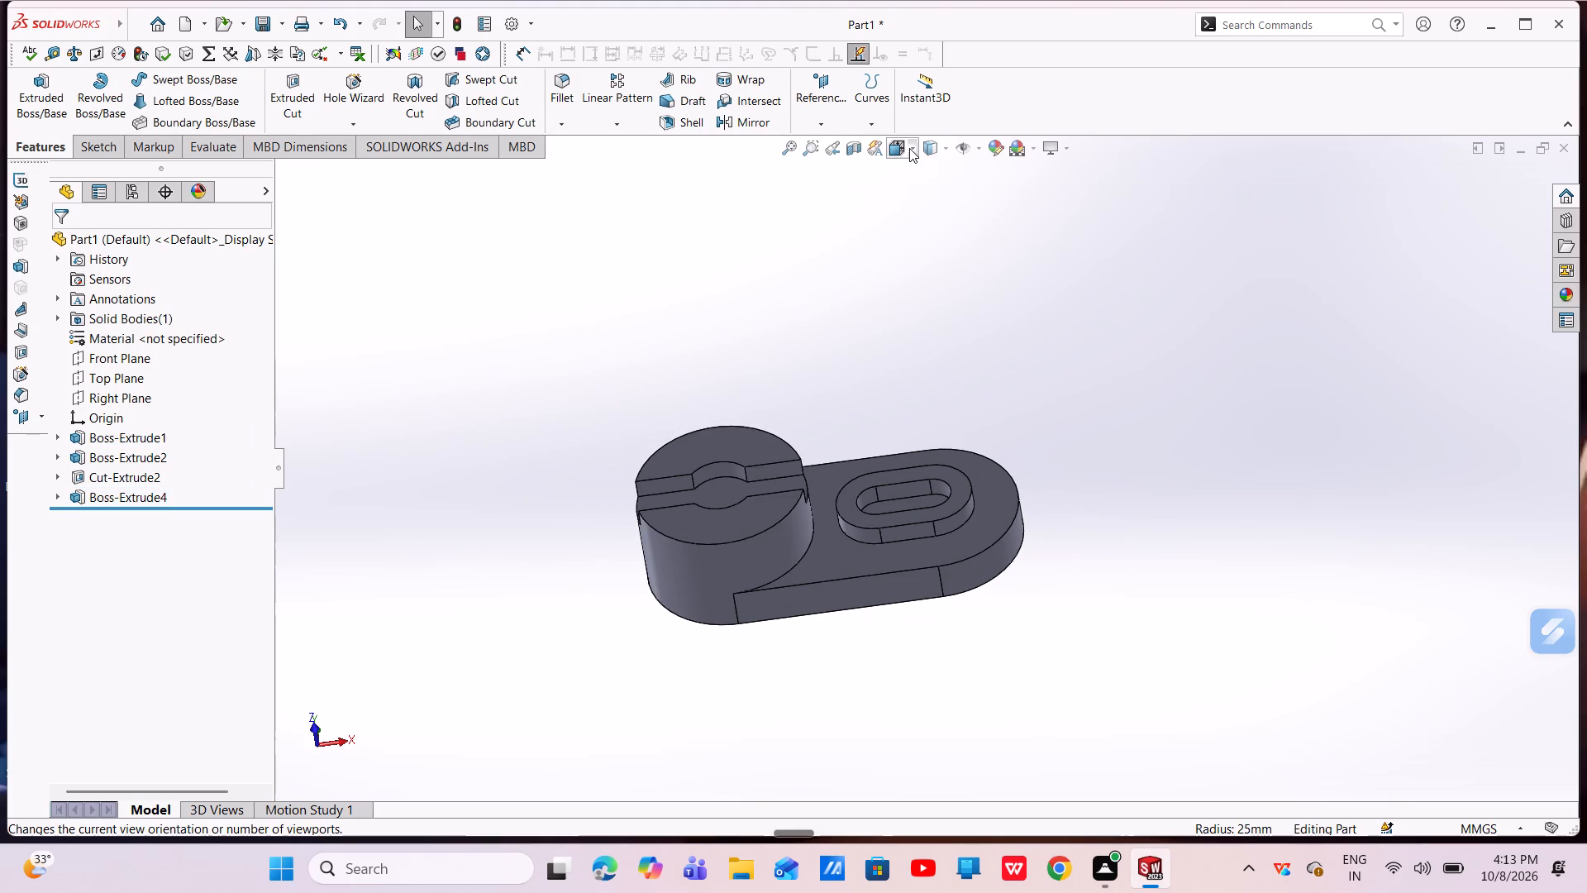
left_click(909, 148)
left_click(991, 201)
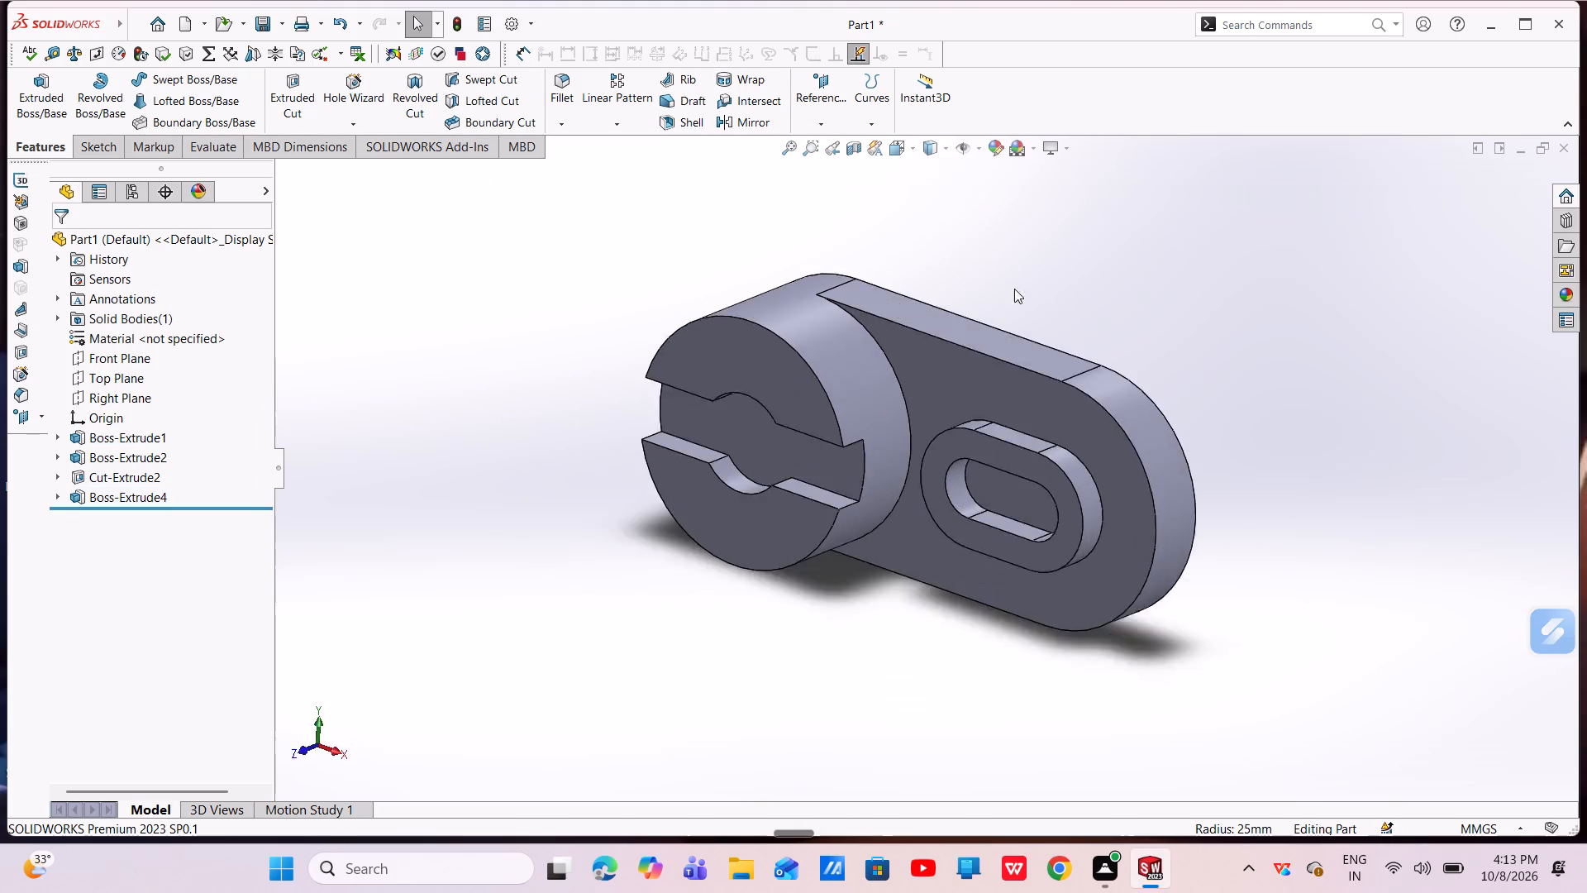
left_click(1184, 559)
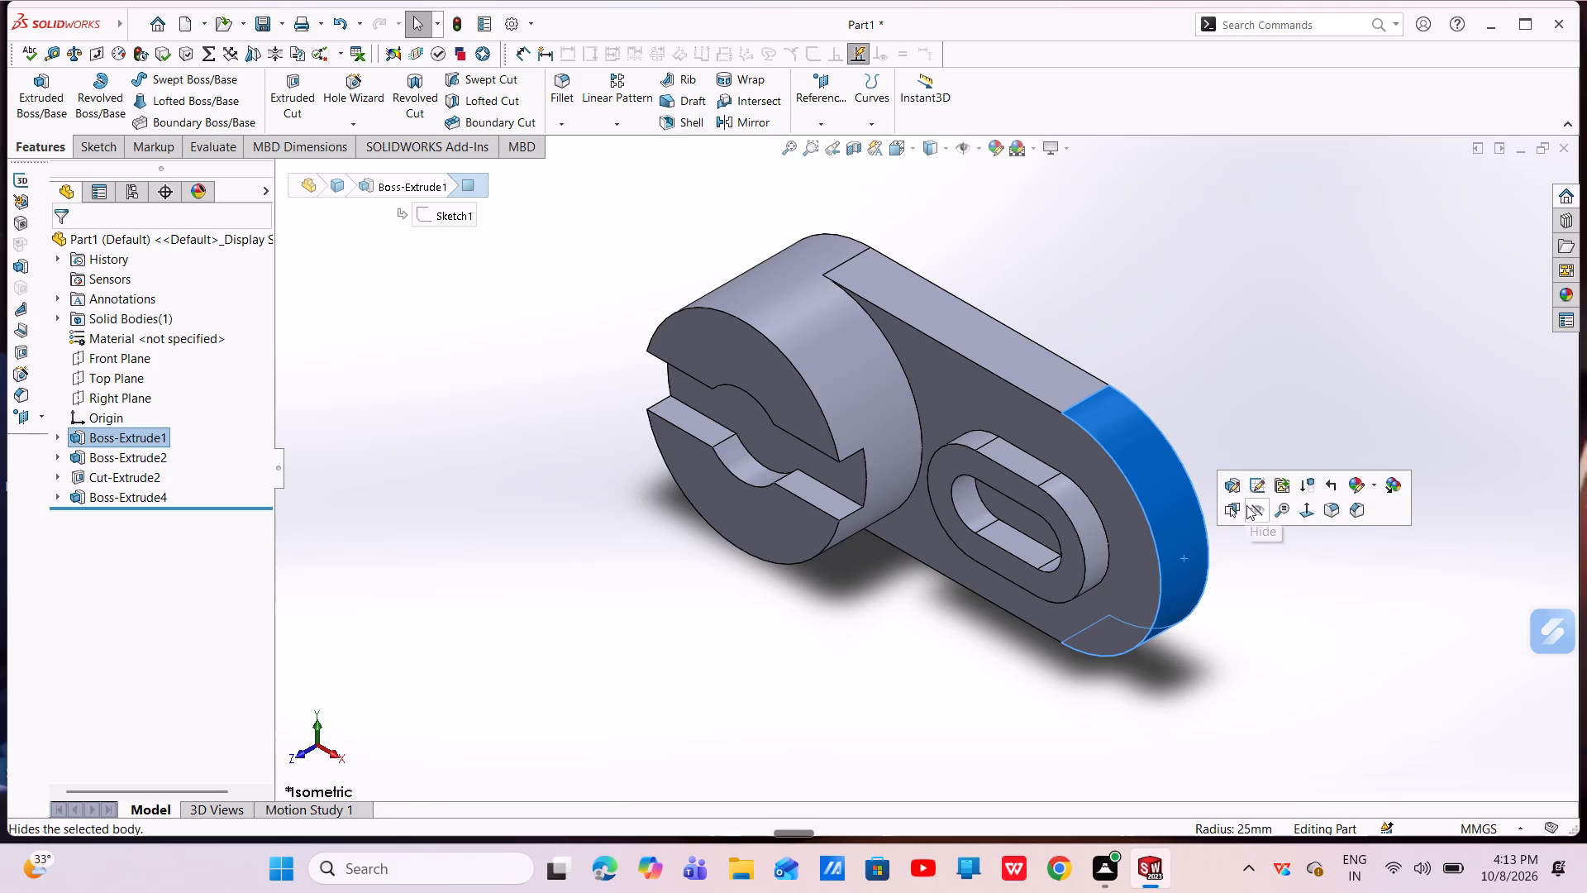
key("Escape")
key("Escape")
scroll(1140, 638, "up", 4)
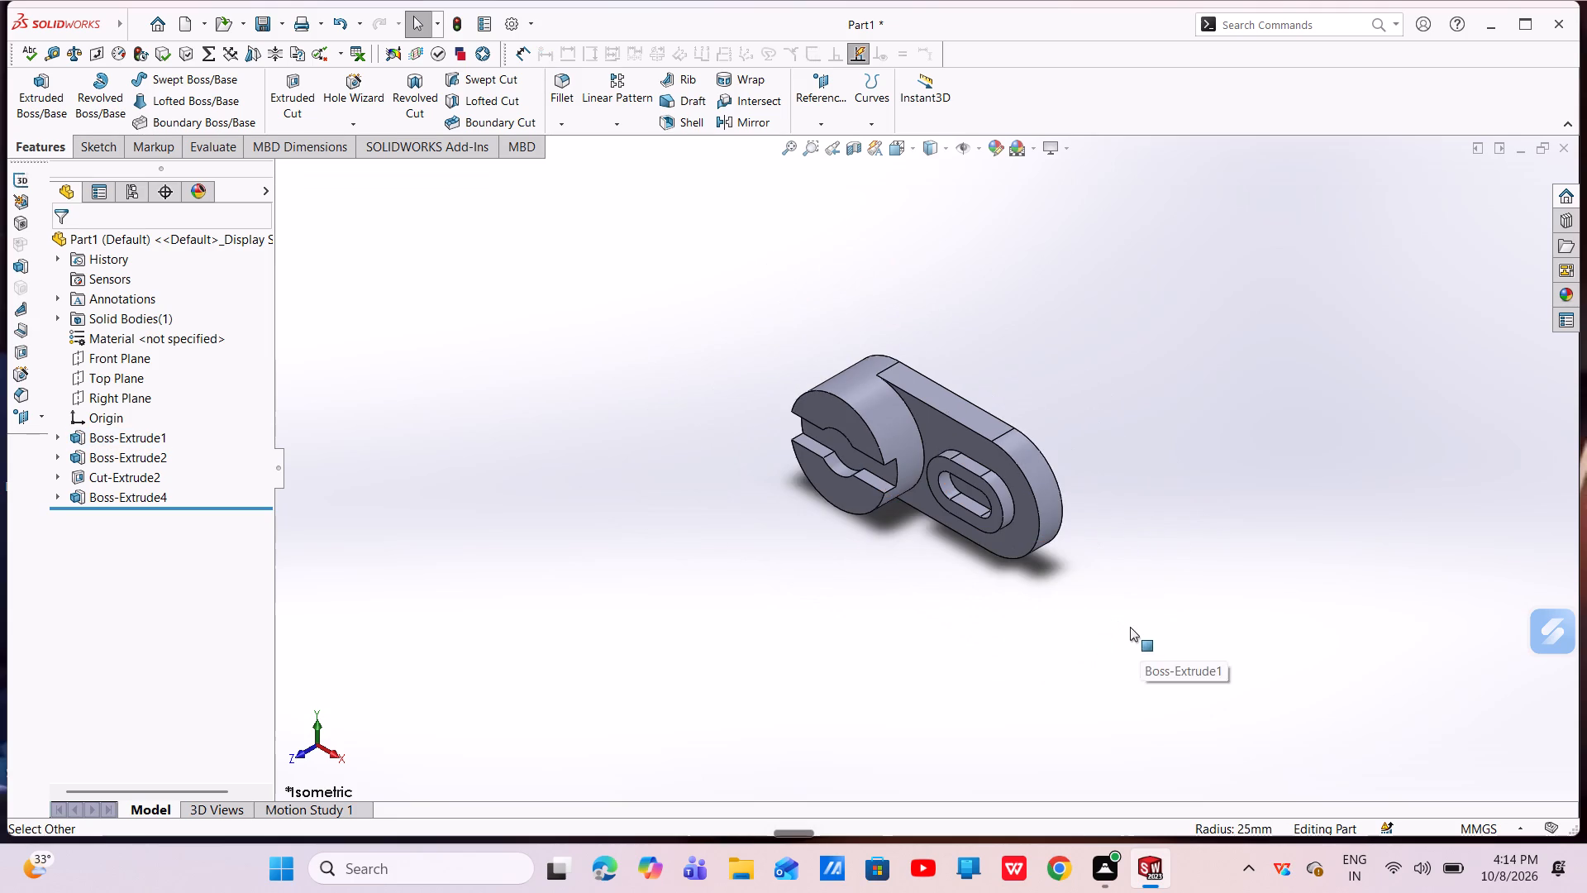
middle_click_drag(1022, 627, 1102, 361)
middle_click_drag(1038, 668, 993, 484)
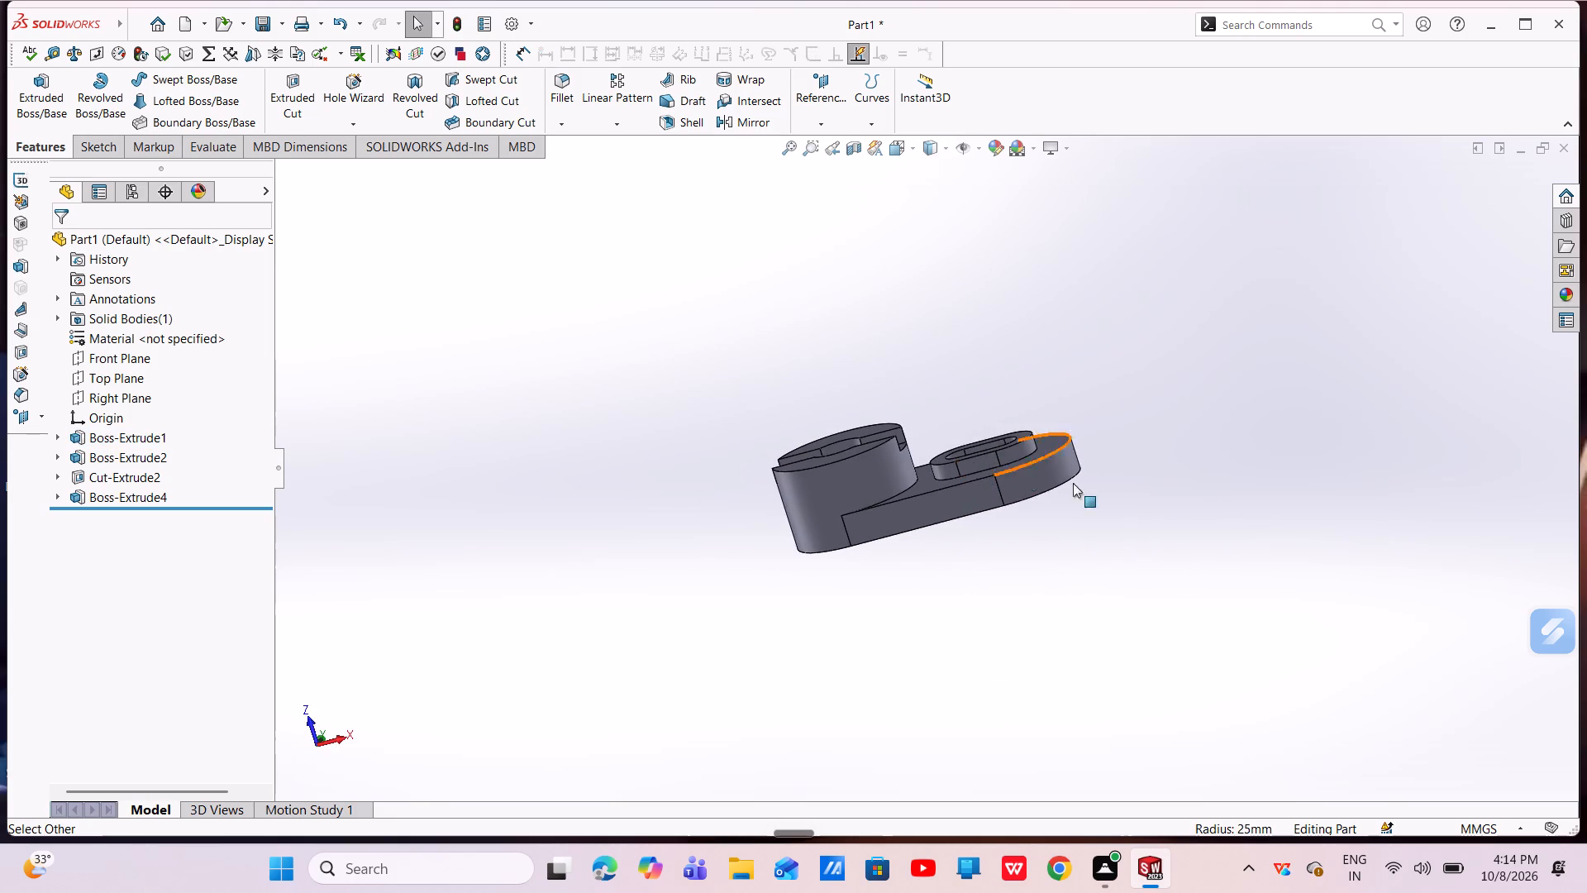
scroll(1129, 500, "down", 4)
middle_click_drag(1099, 493, 991, 572)
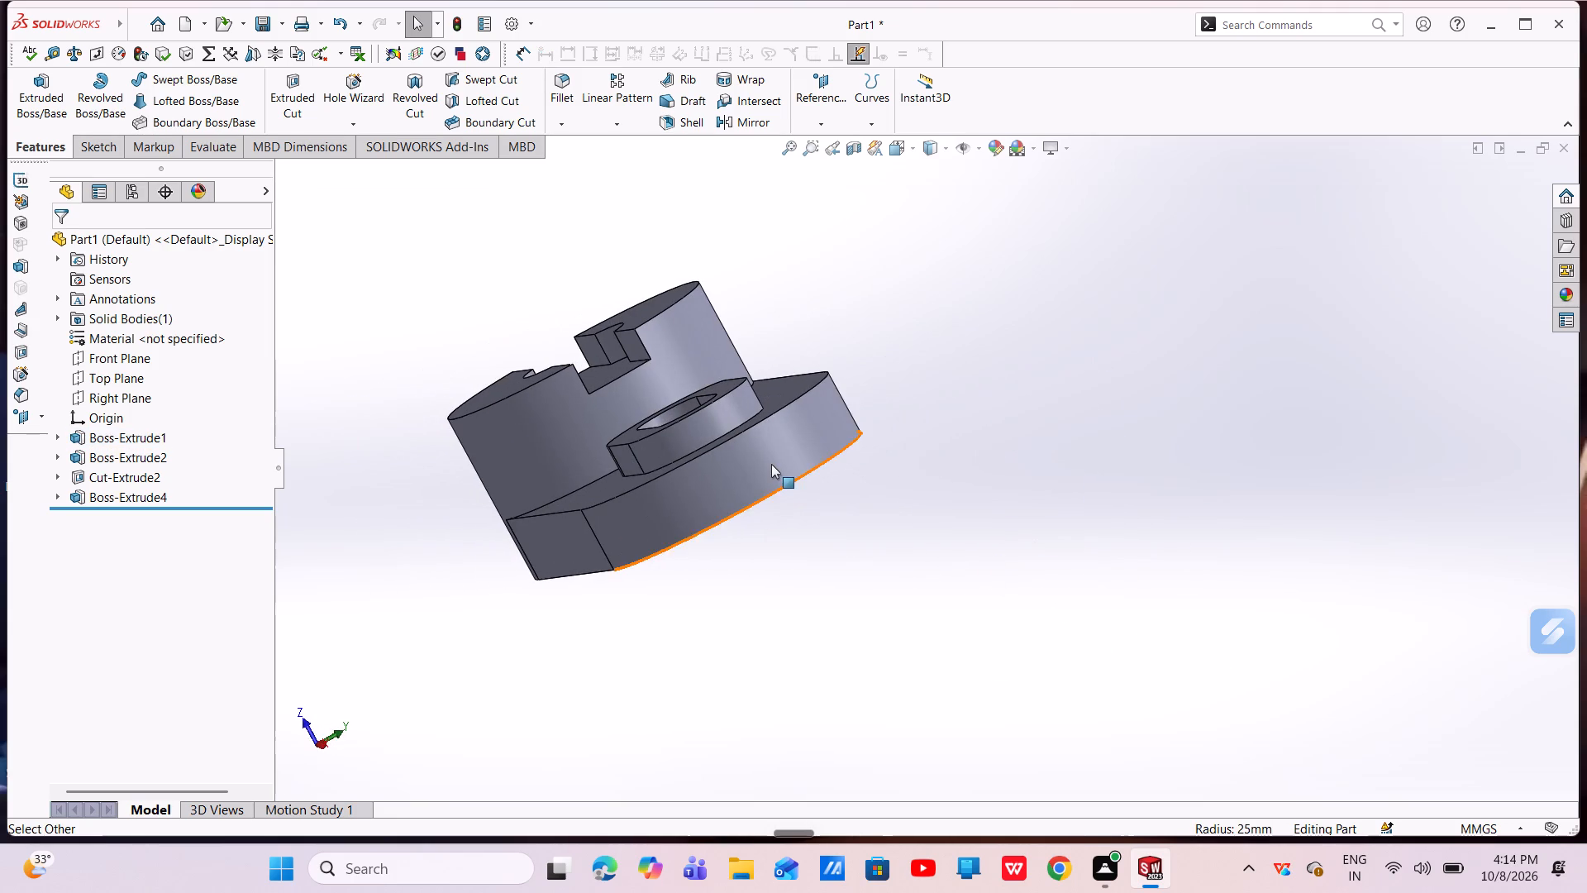
left_click(771, 464)
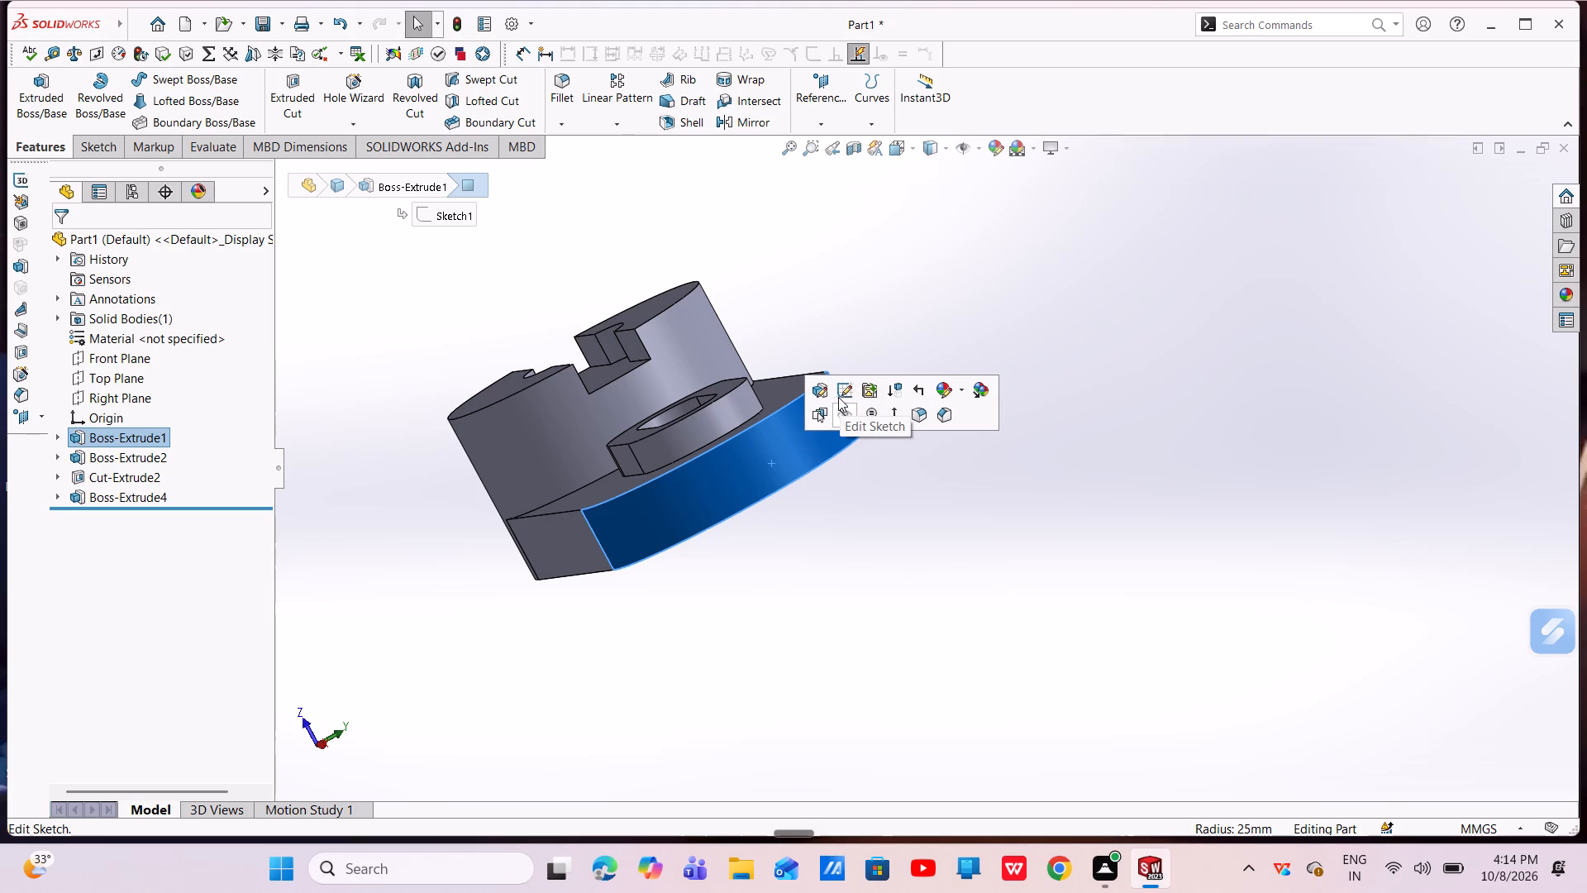
key("Escape")
key("Escape")
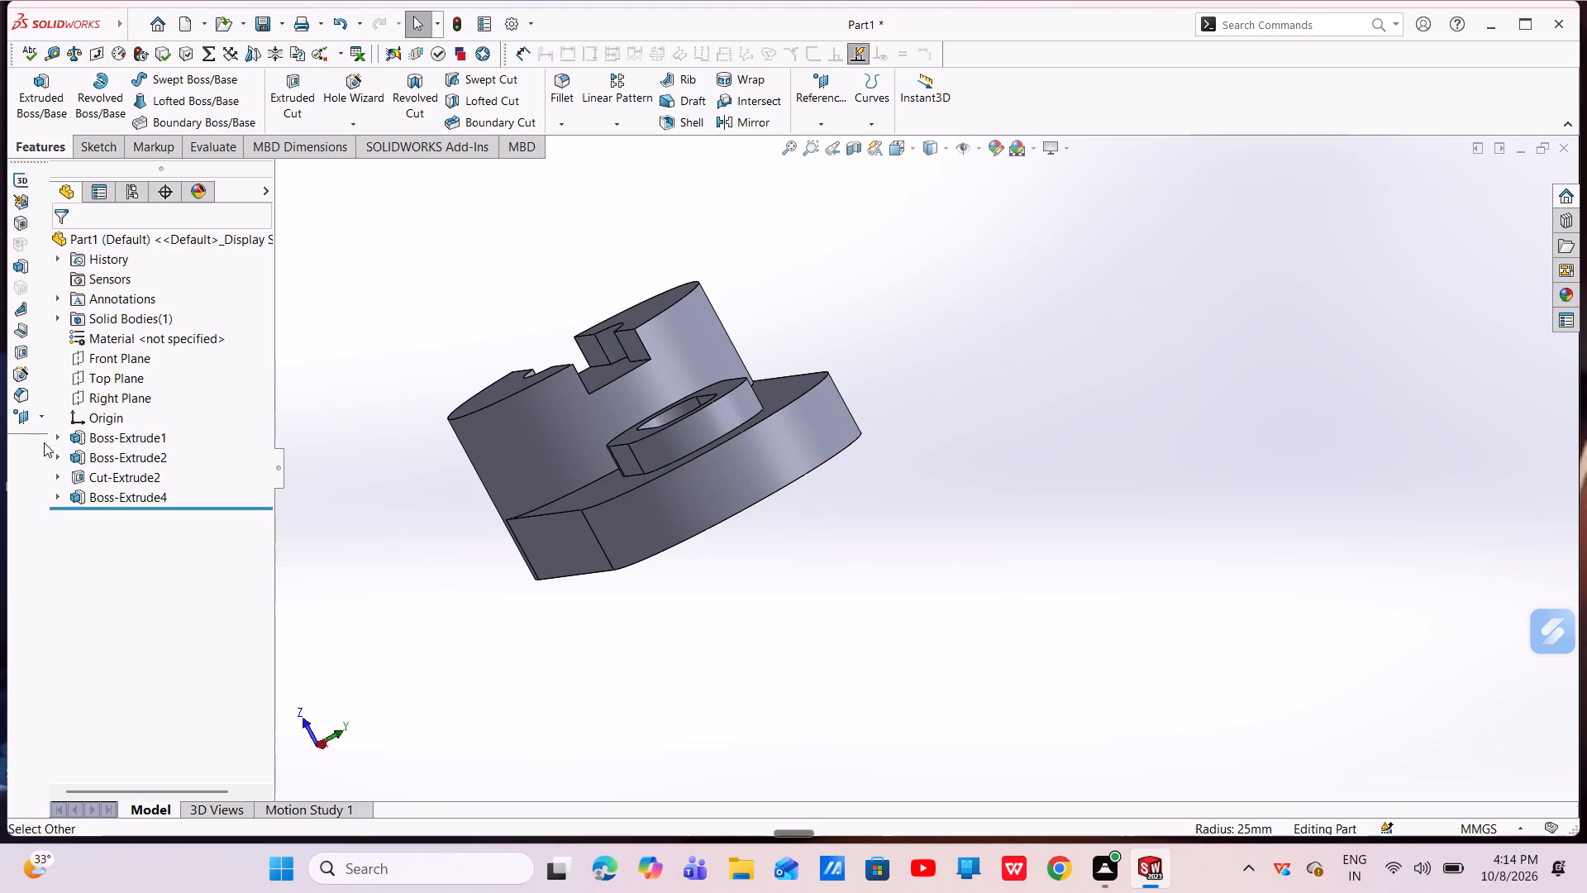
Review the sketches behind the base, cylindrical boss, groove cut and raised slot rim features.
left_click(58, 436)
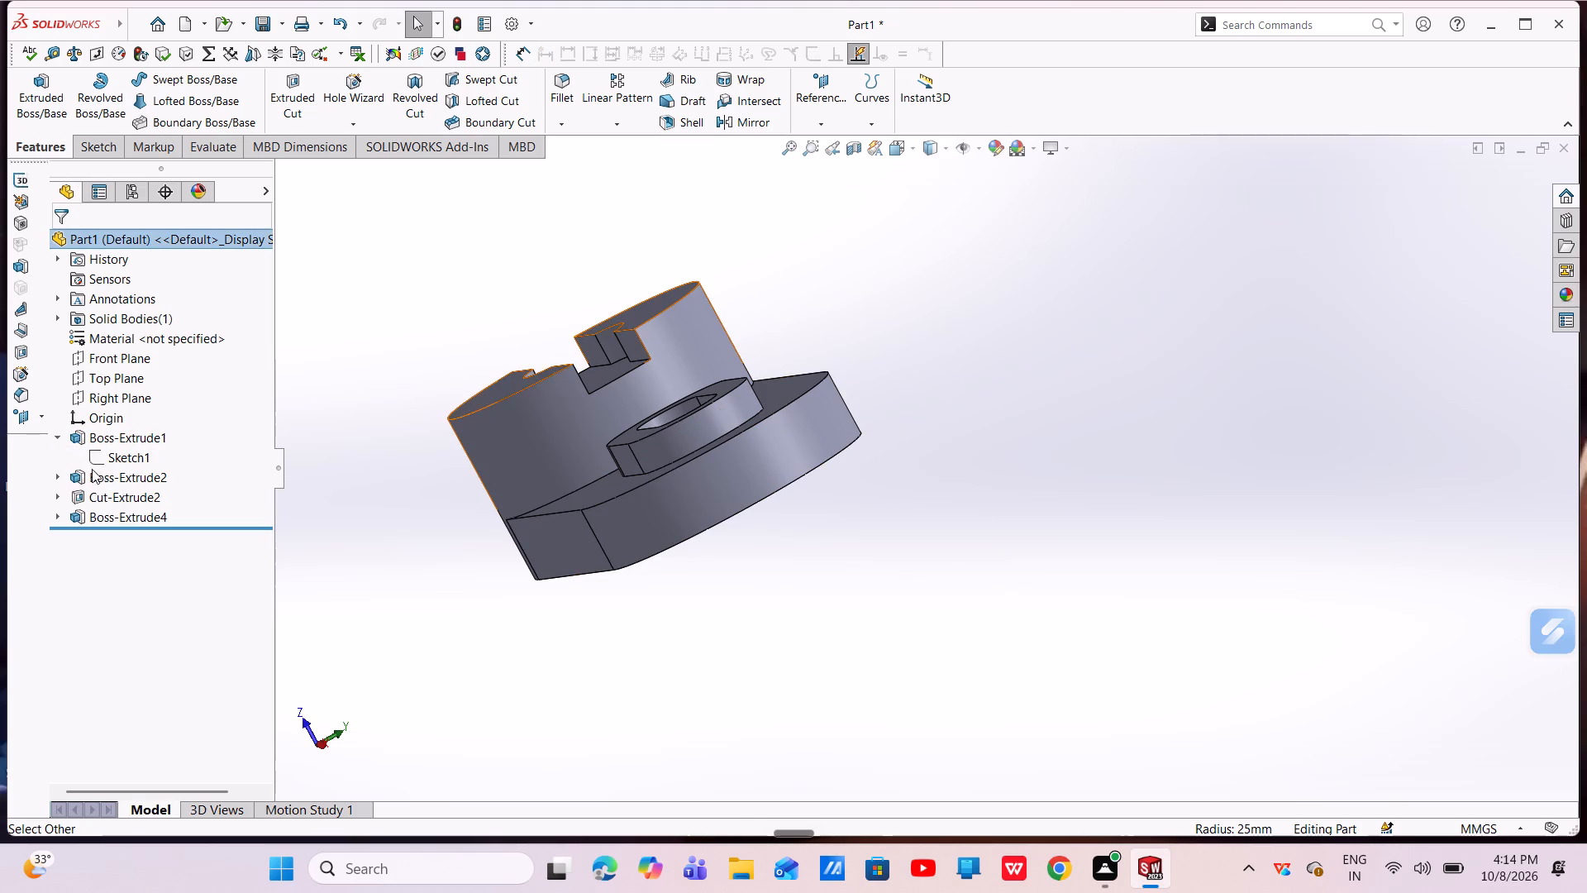
left_click(114, 457)
left_click(763, 477)
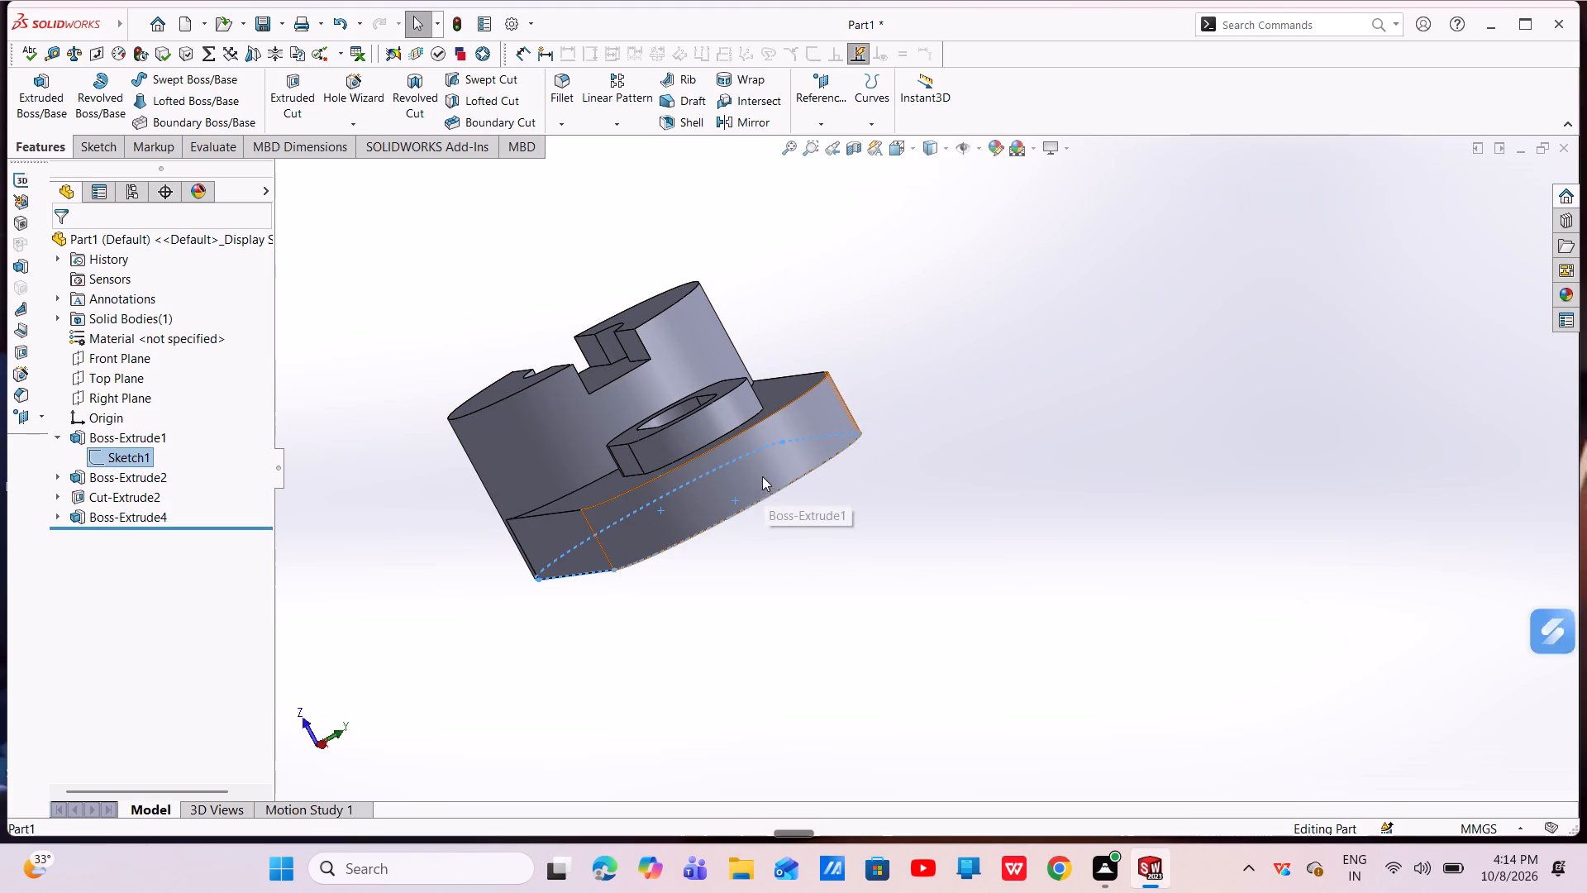
key("Escape")
key("Escape")
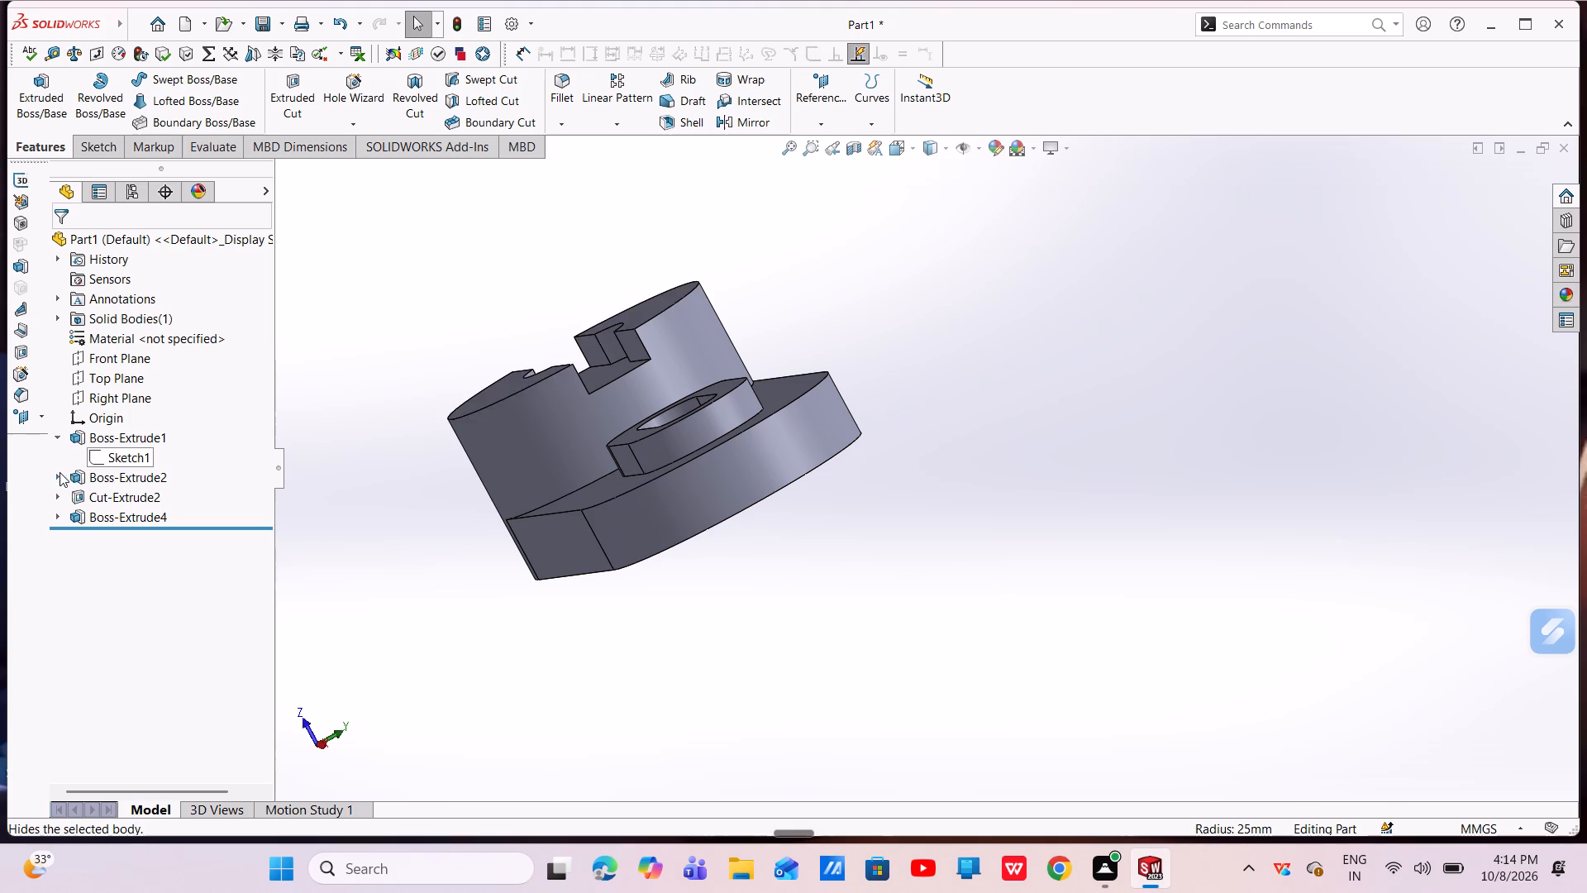
left_click(56, 477)
left_click(130, 506)
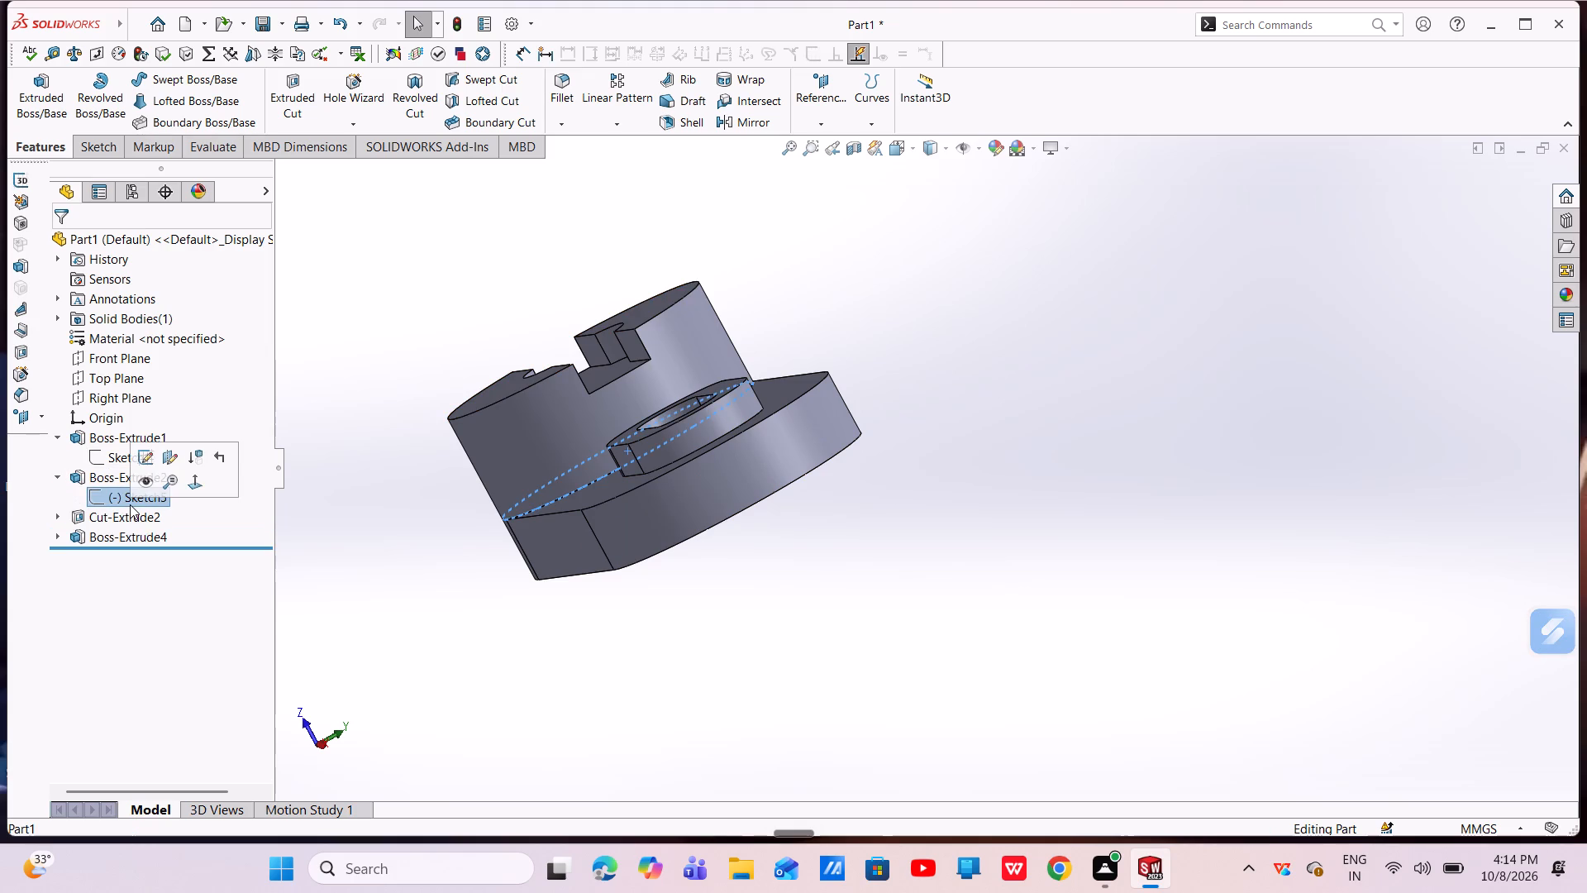
key("Escape")
left_click(54, 518)
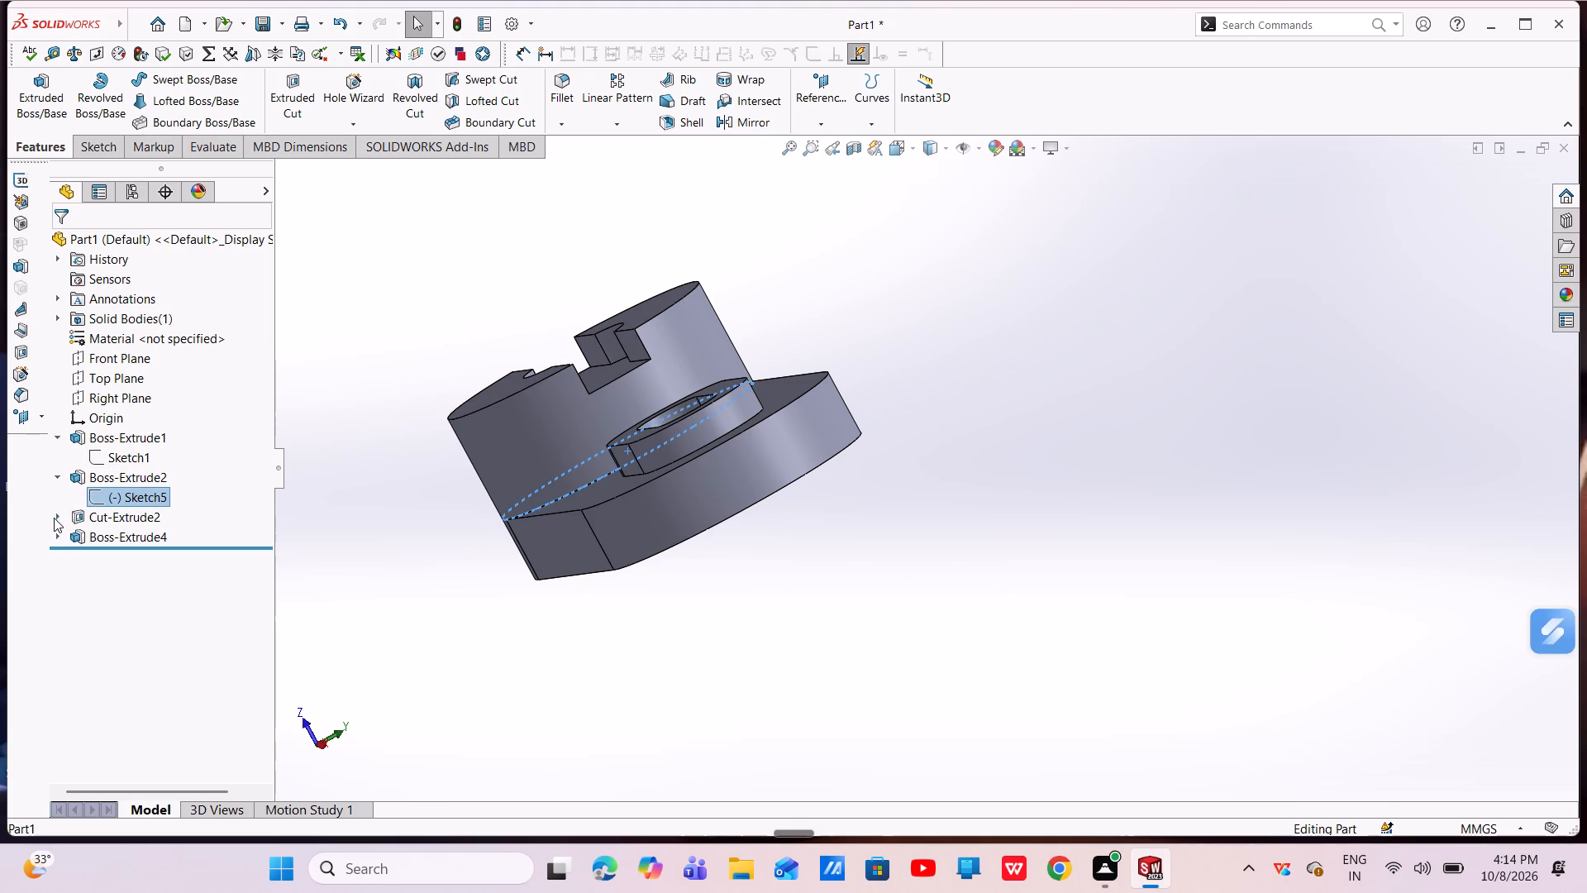
left_click(114, 532)
key("Escape")
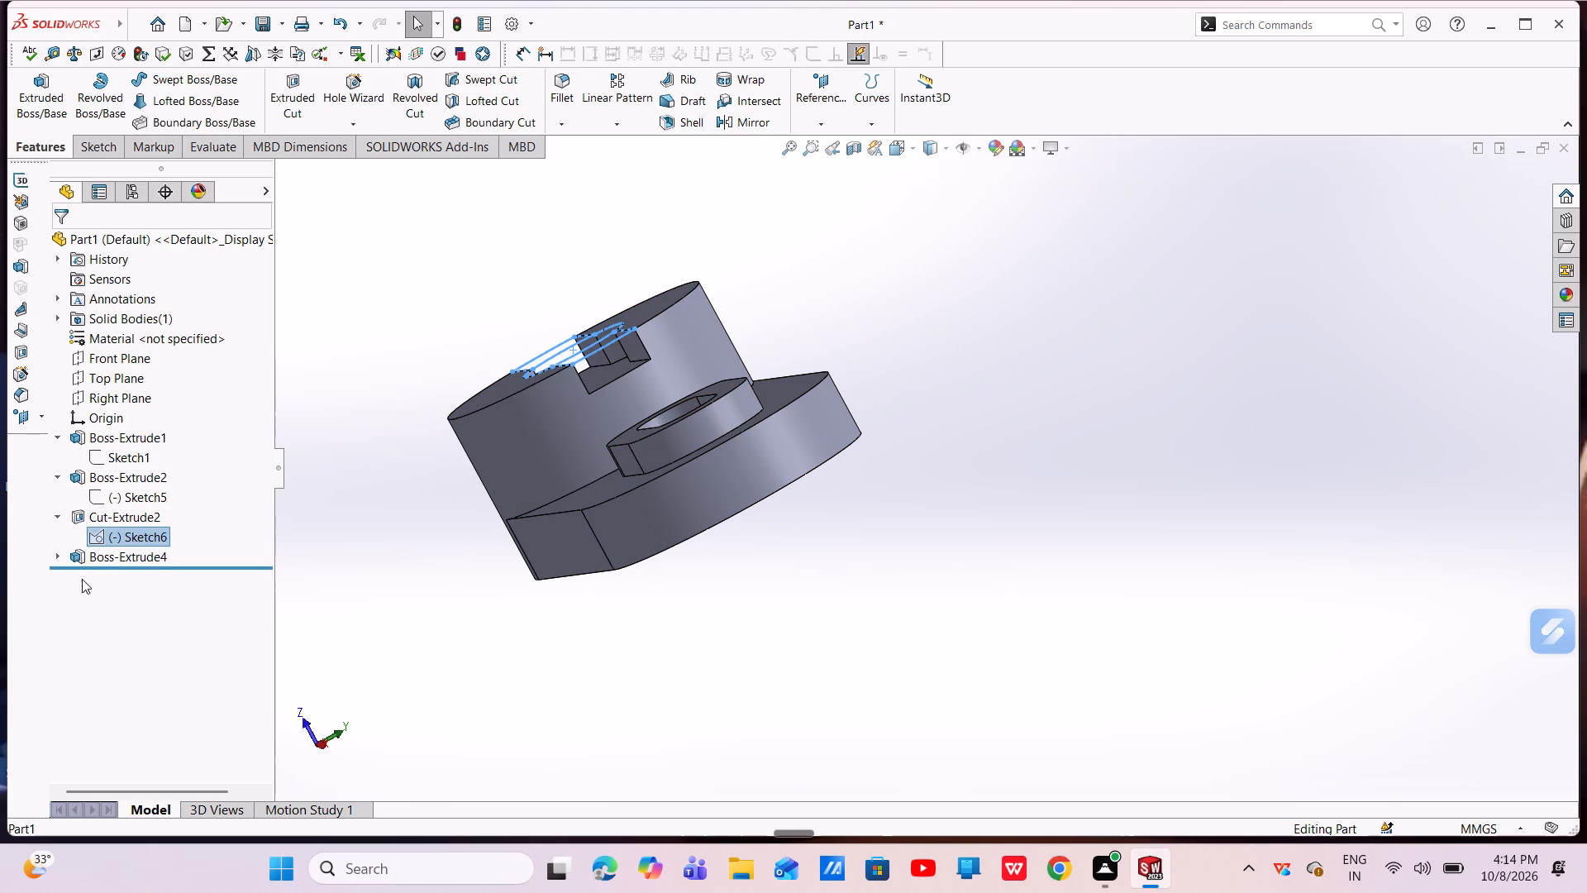
left_click(56, 554)
left_click(122, 570)
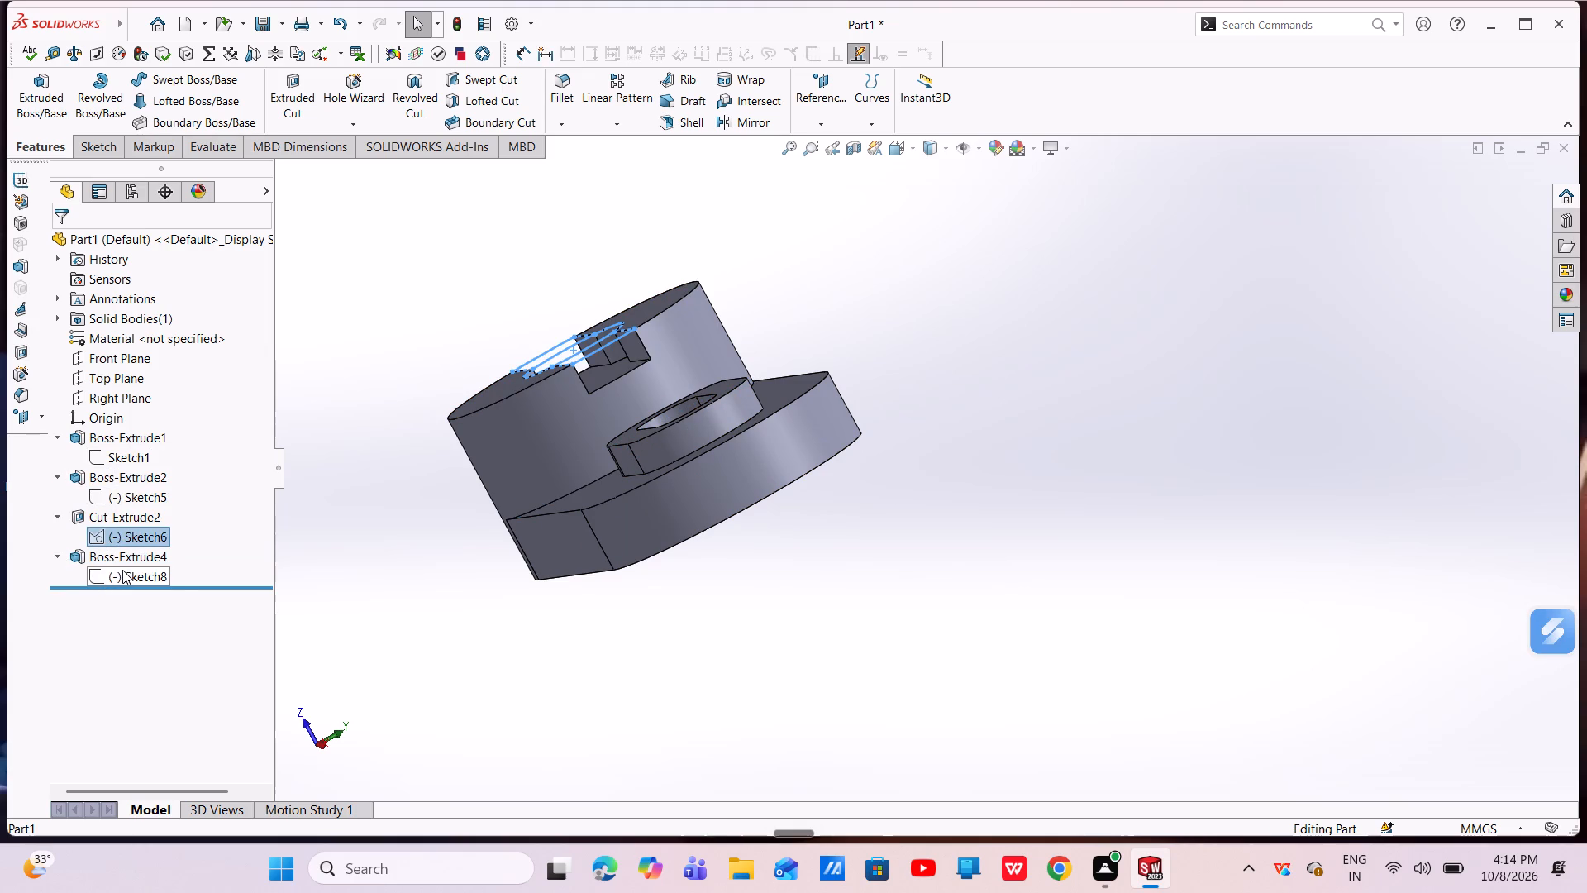
key("Escape")
key("Escape")
key("Escape")
key("Escape")
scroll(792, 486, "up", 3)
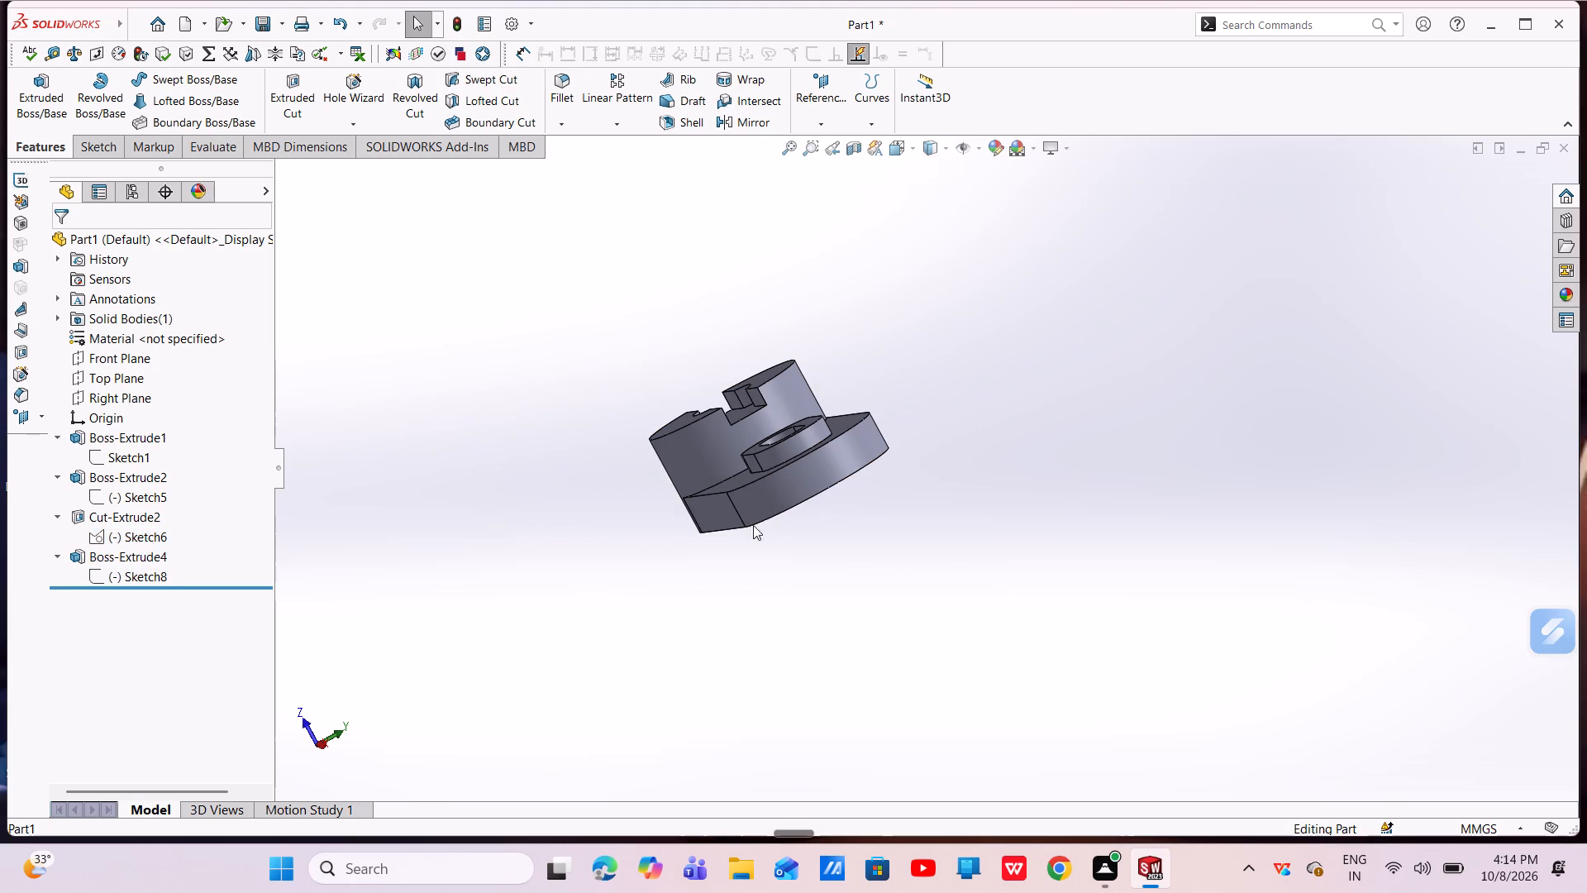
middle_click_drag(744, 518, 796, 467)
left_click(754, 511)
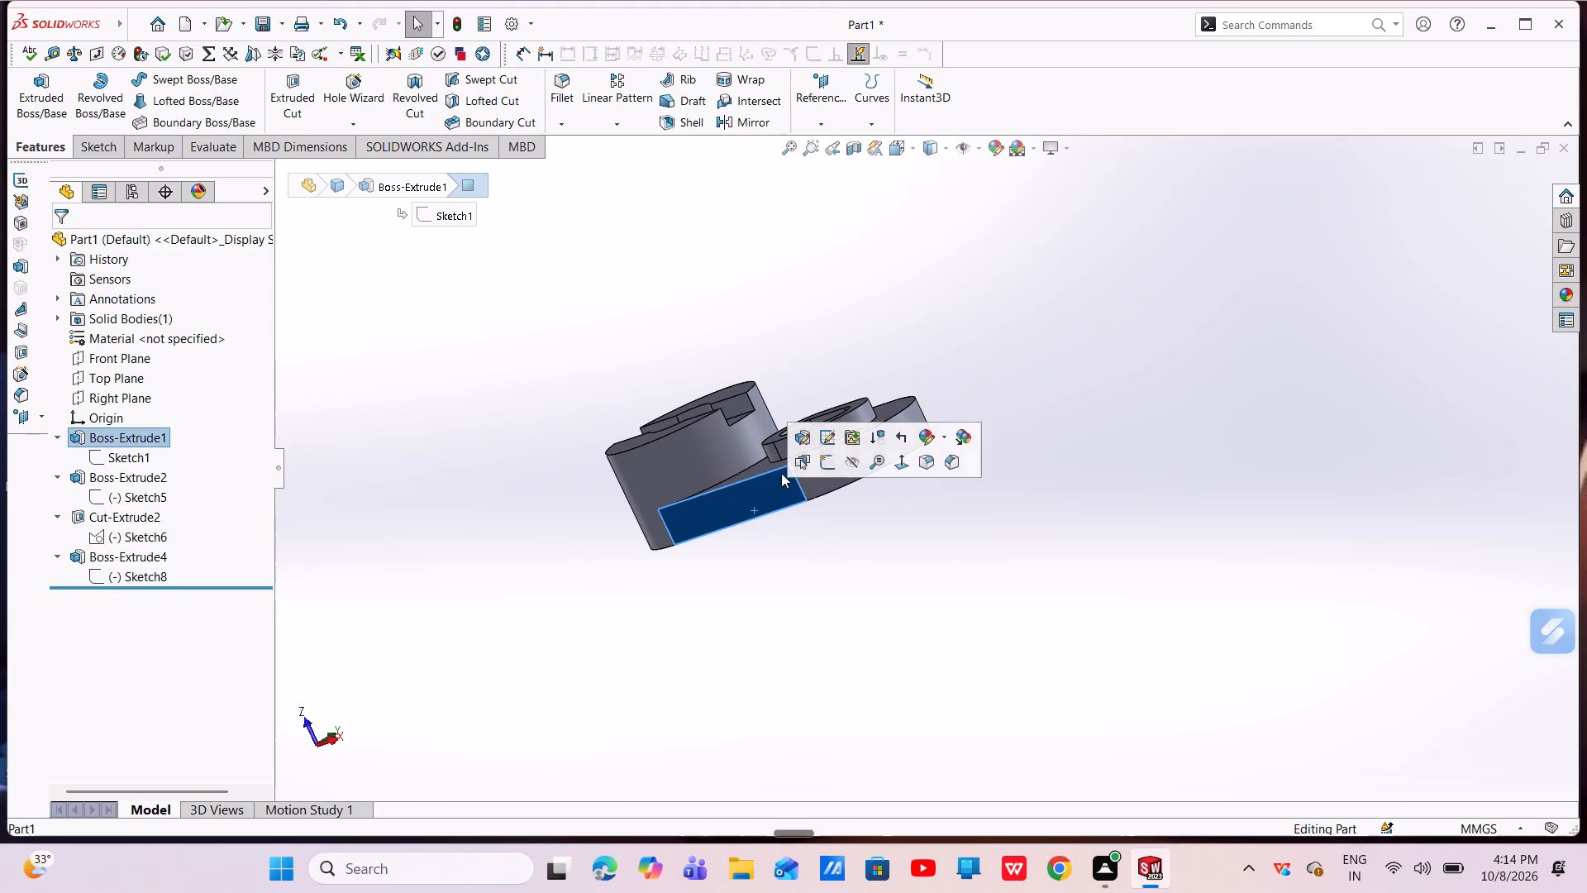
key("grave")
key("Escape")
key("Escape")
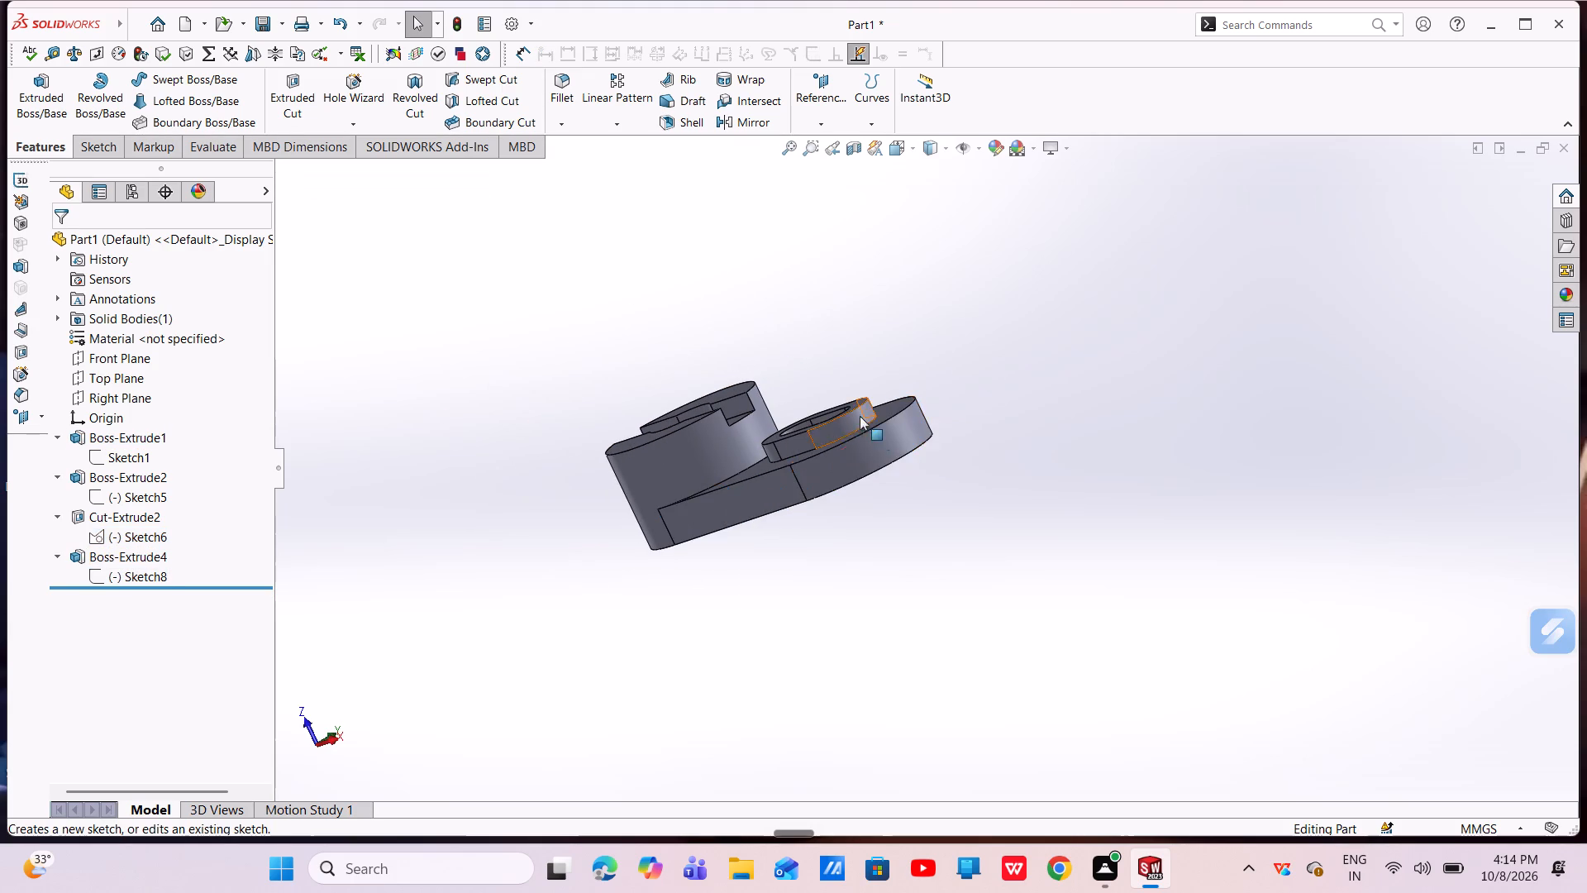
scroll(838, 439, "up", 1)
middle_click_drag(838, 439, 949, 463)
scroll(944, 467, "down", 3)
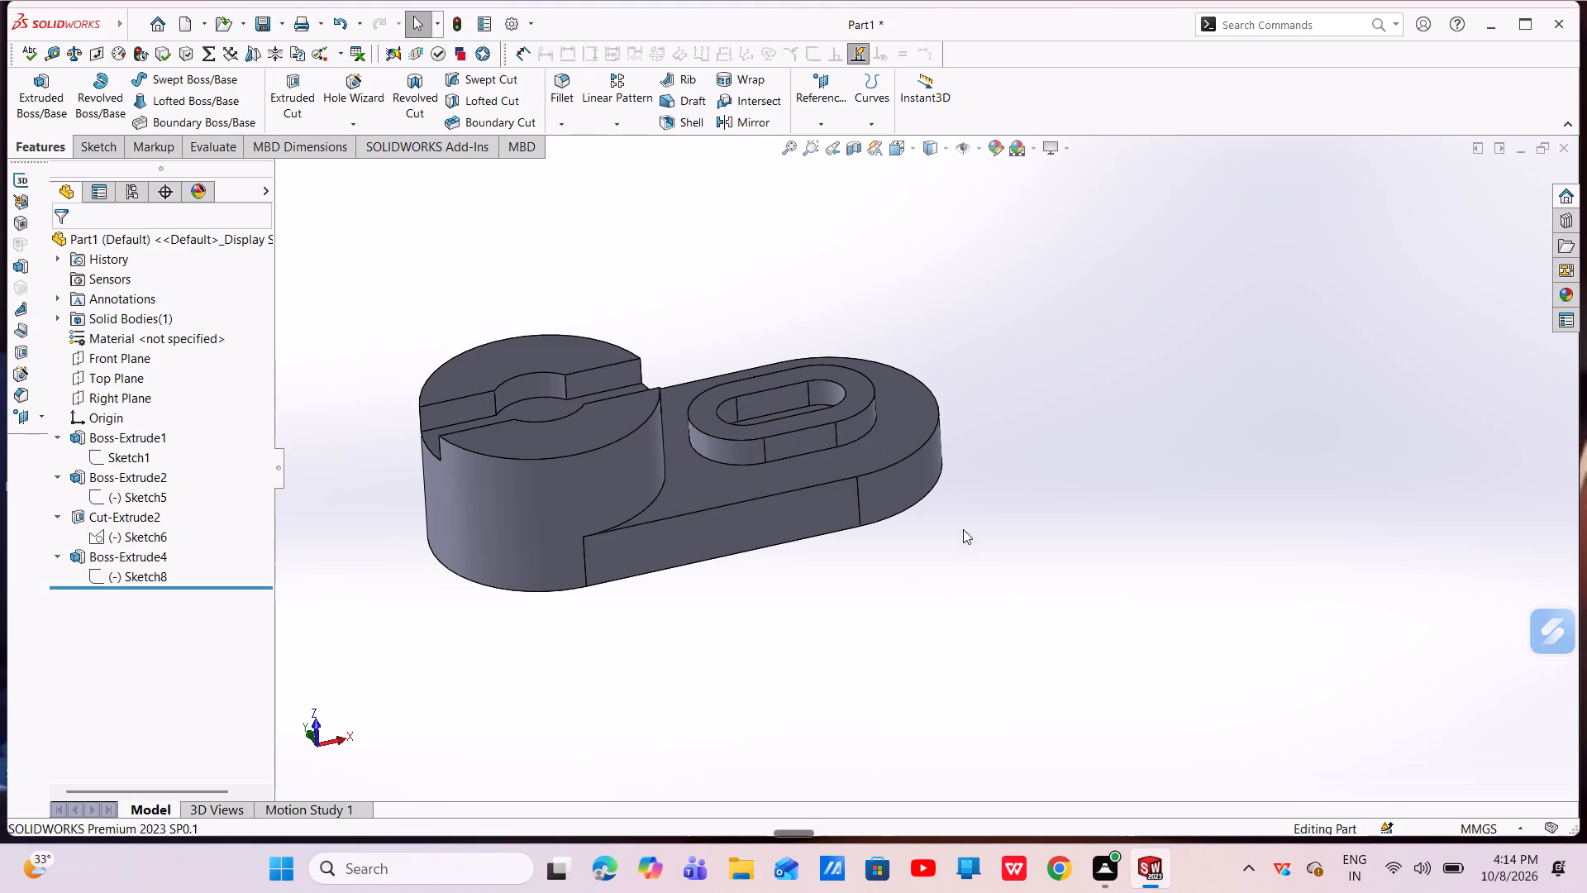
Start a sketch on the base's flat underside and convert the rounded edge at the slot end into a sketch arc.
scroll(909, 530, "up", 3)
middle_click_drag(824, 659, 834, 251)
scroll(822, 467, "down", 1)
left_click(835, 485)
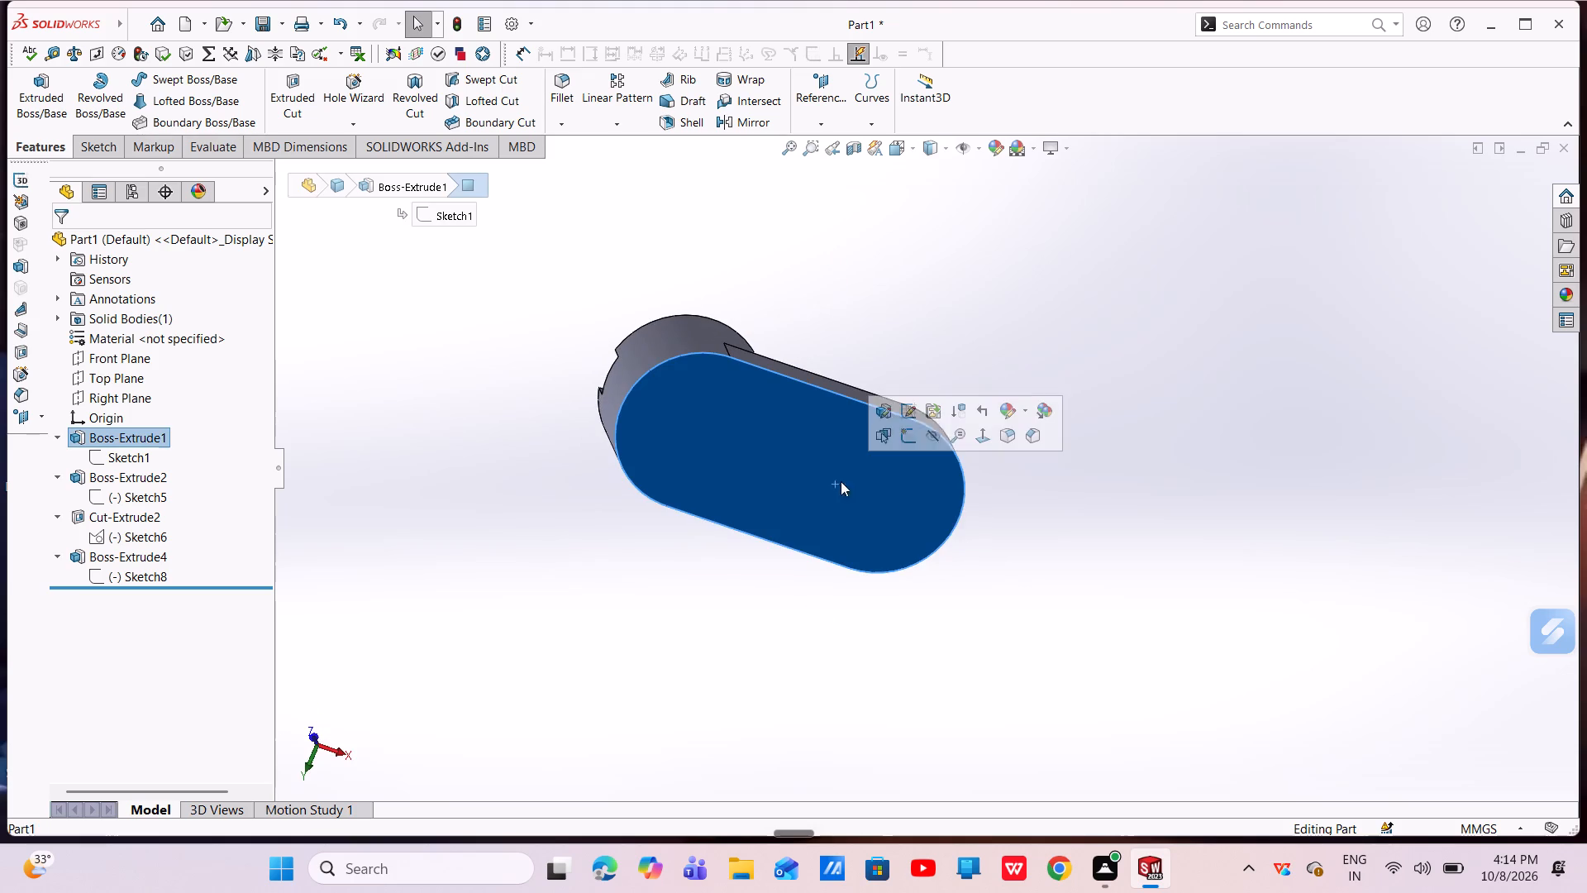
left_click(897, 438)
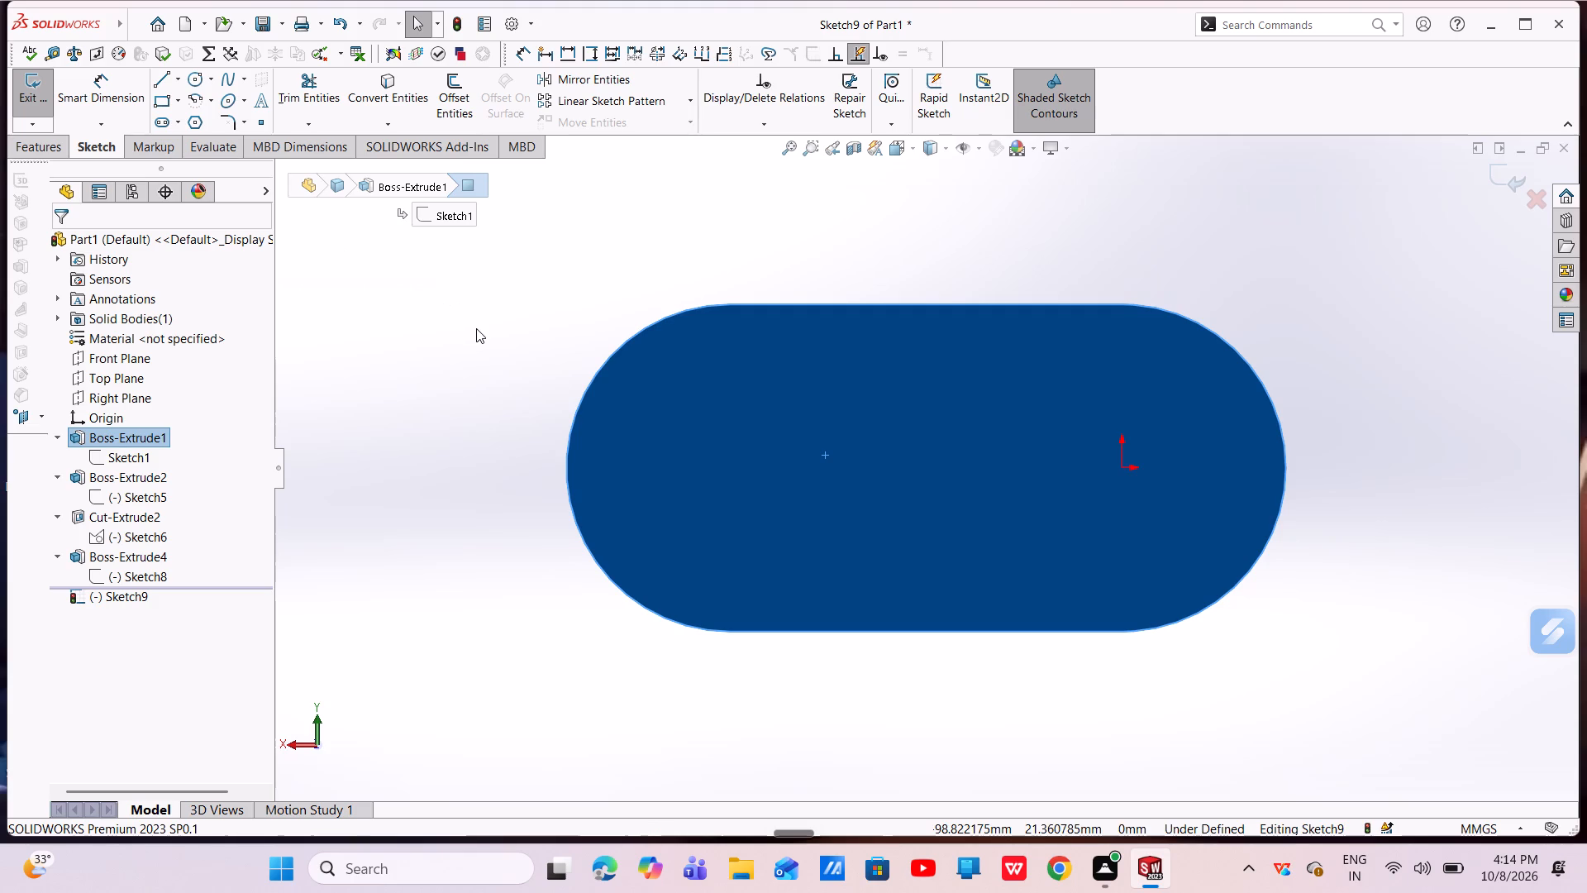
key("Escape")
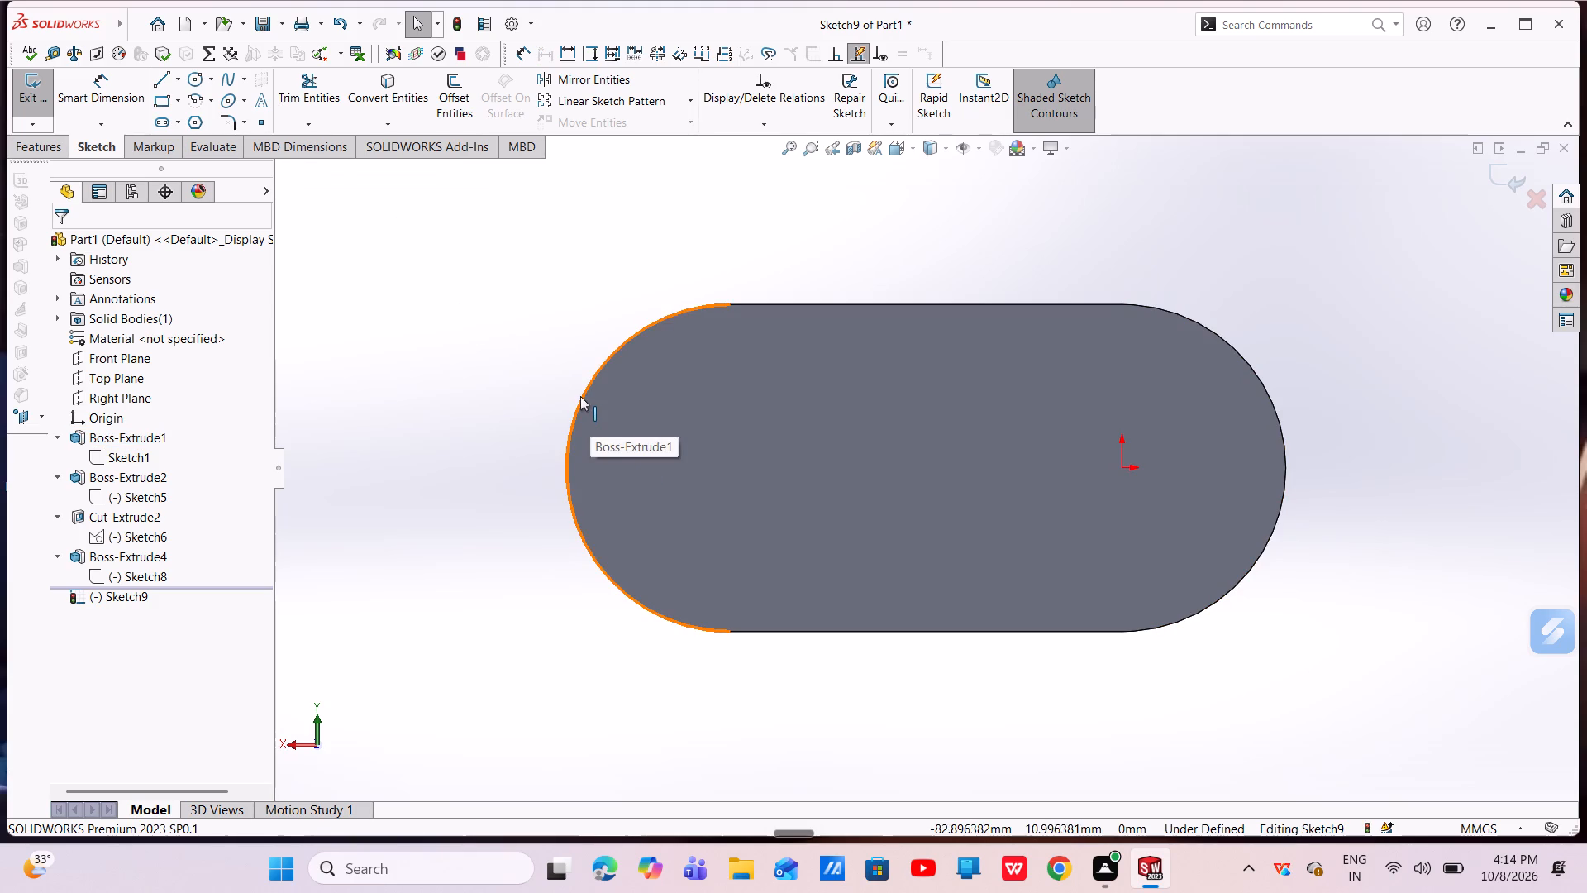
left_click(580, 396)
left_click(409, 87)
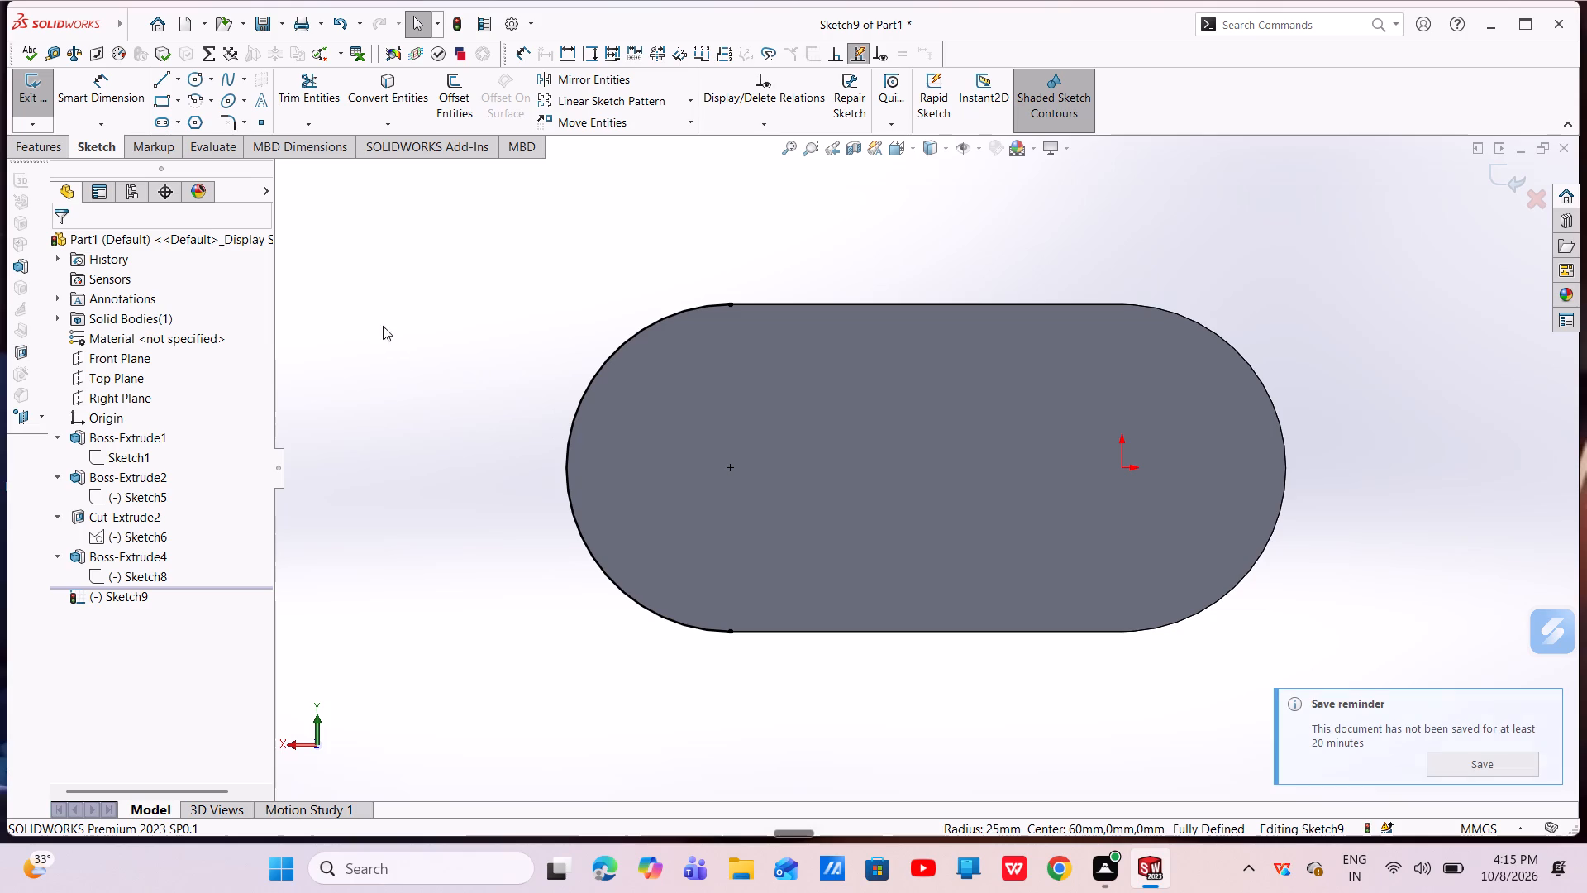
Draw a horizontal line about 25 mm long from the midpoint of the converted arc to its centre.
left_click(166, 79)
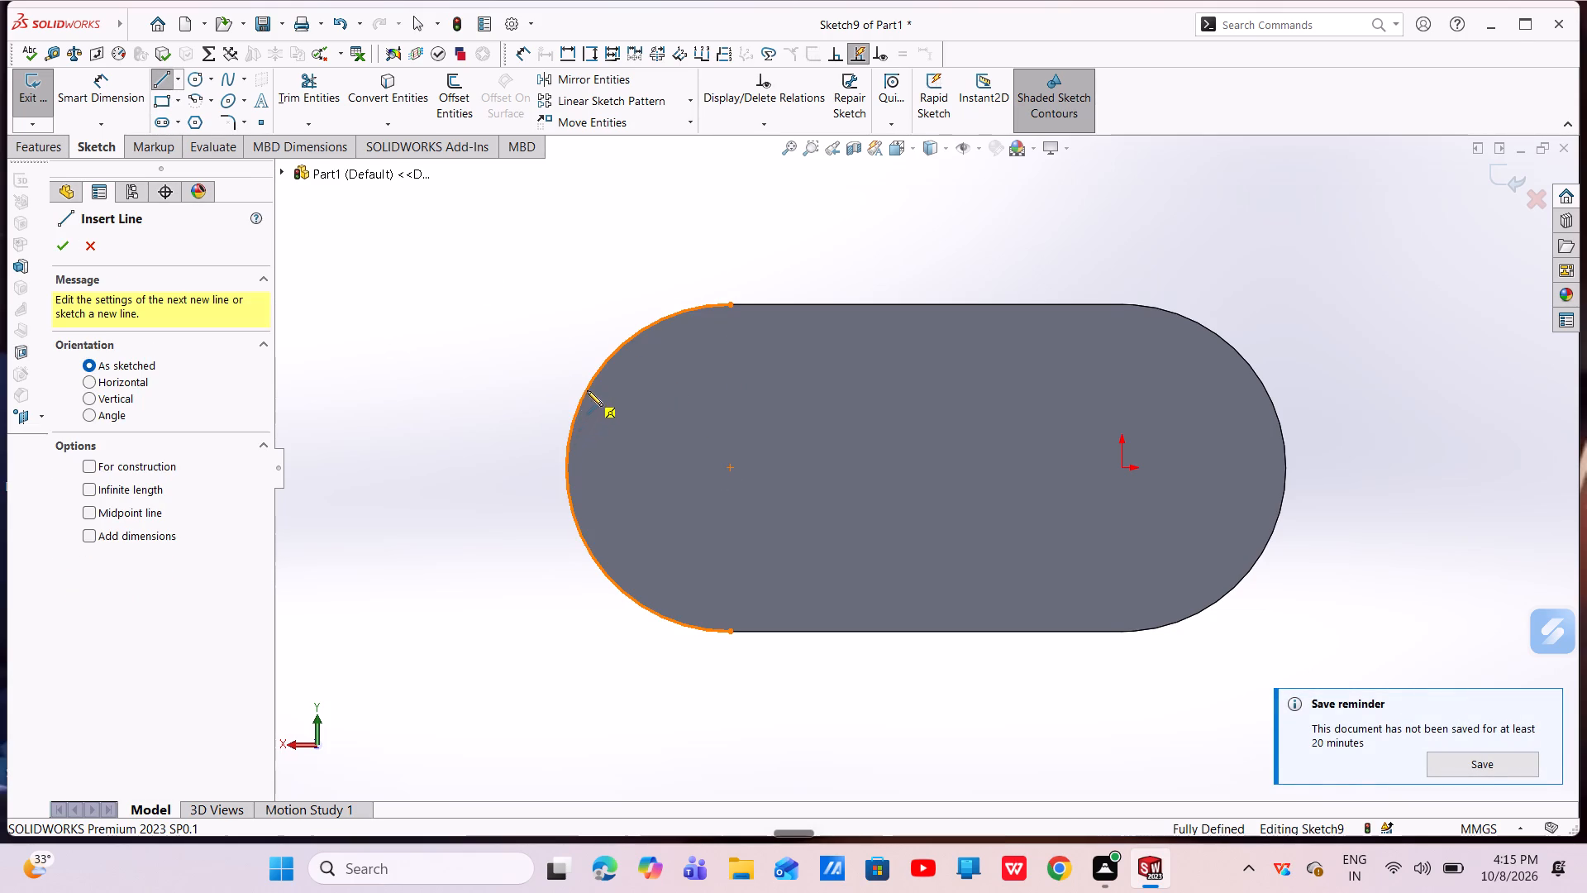
left_click(565, 465)
left_click(732, 469)
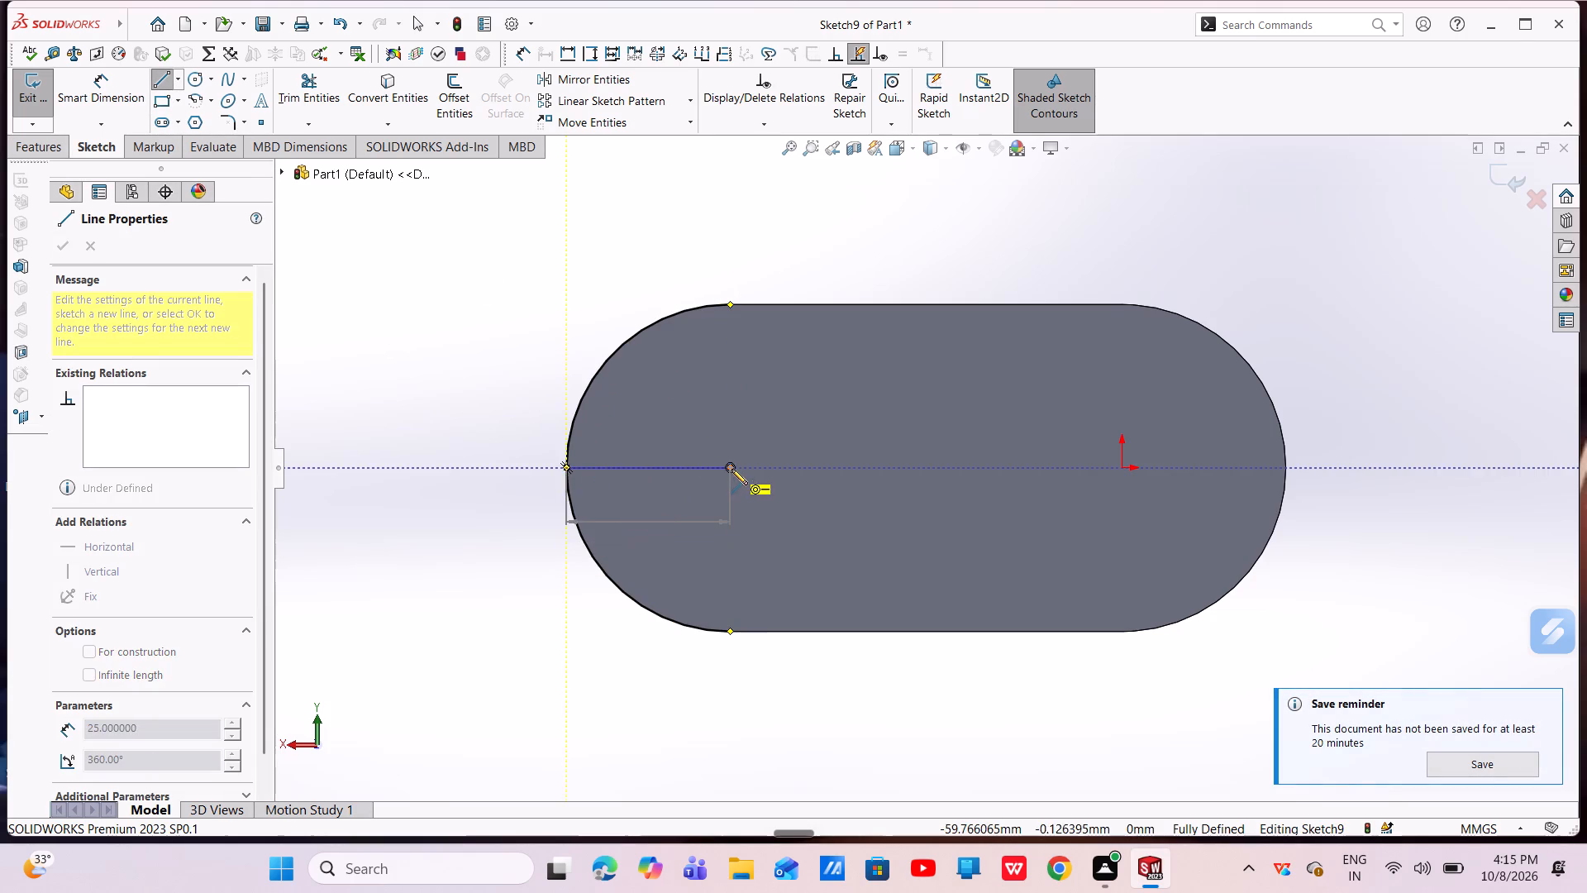
key("Escape")
key("Escape")
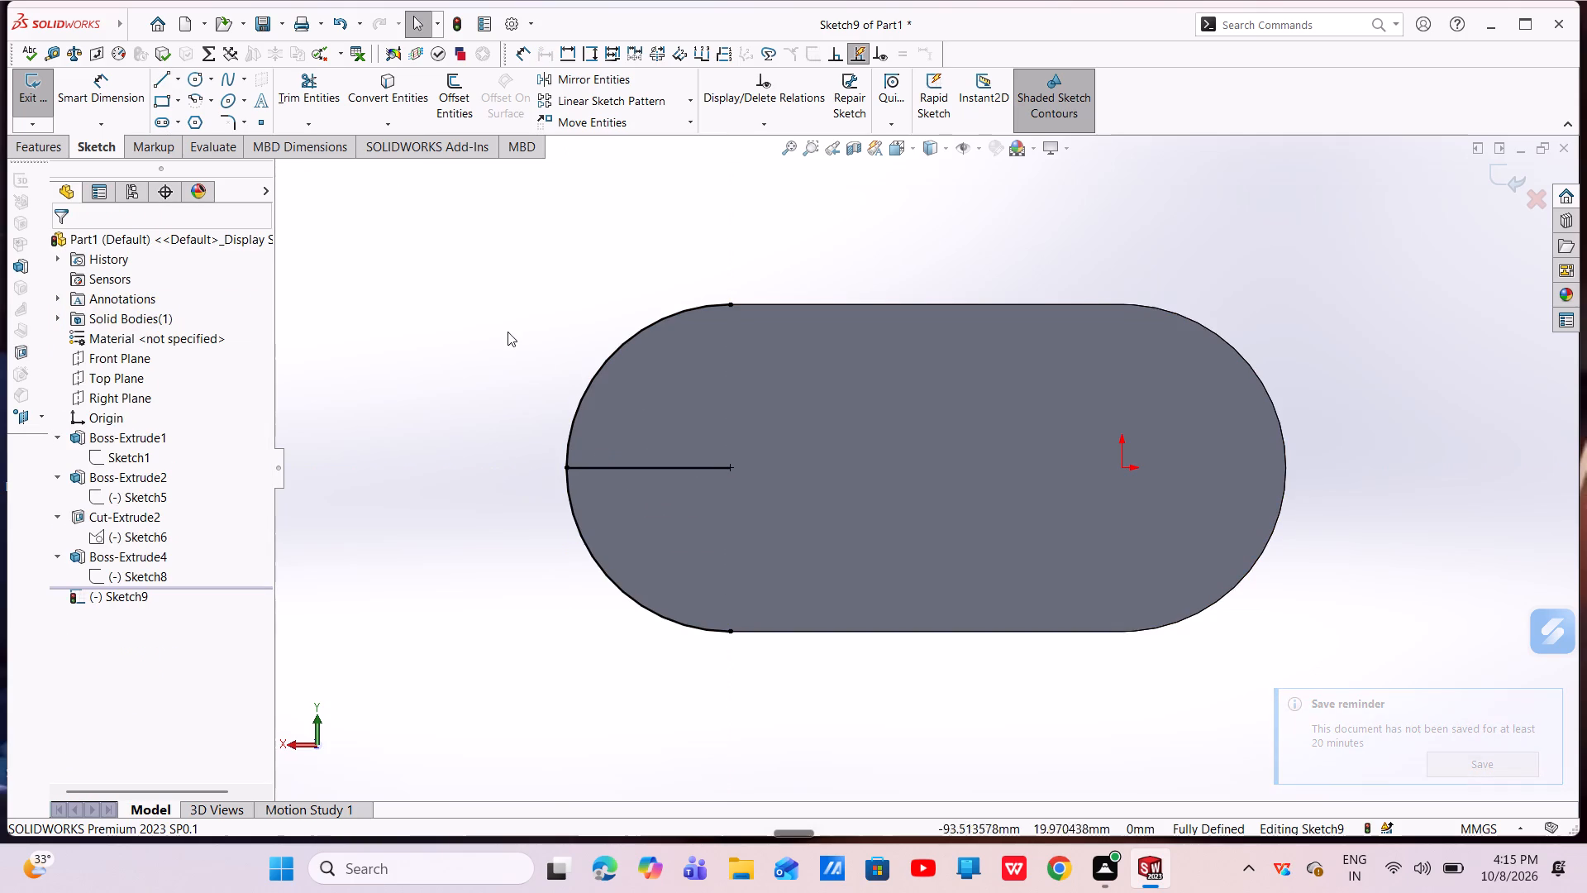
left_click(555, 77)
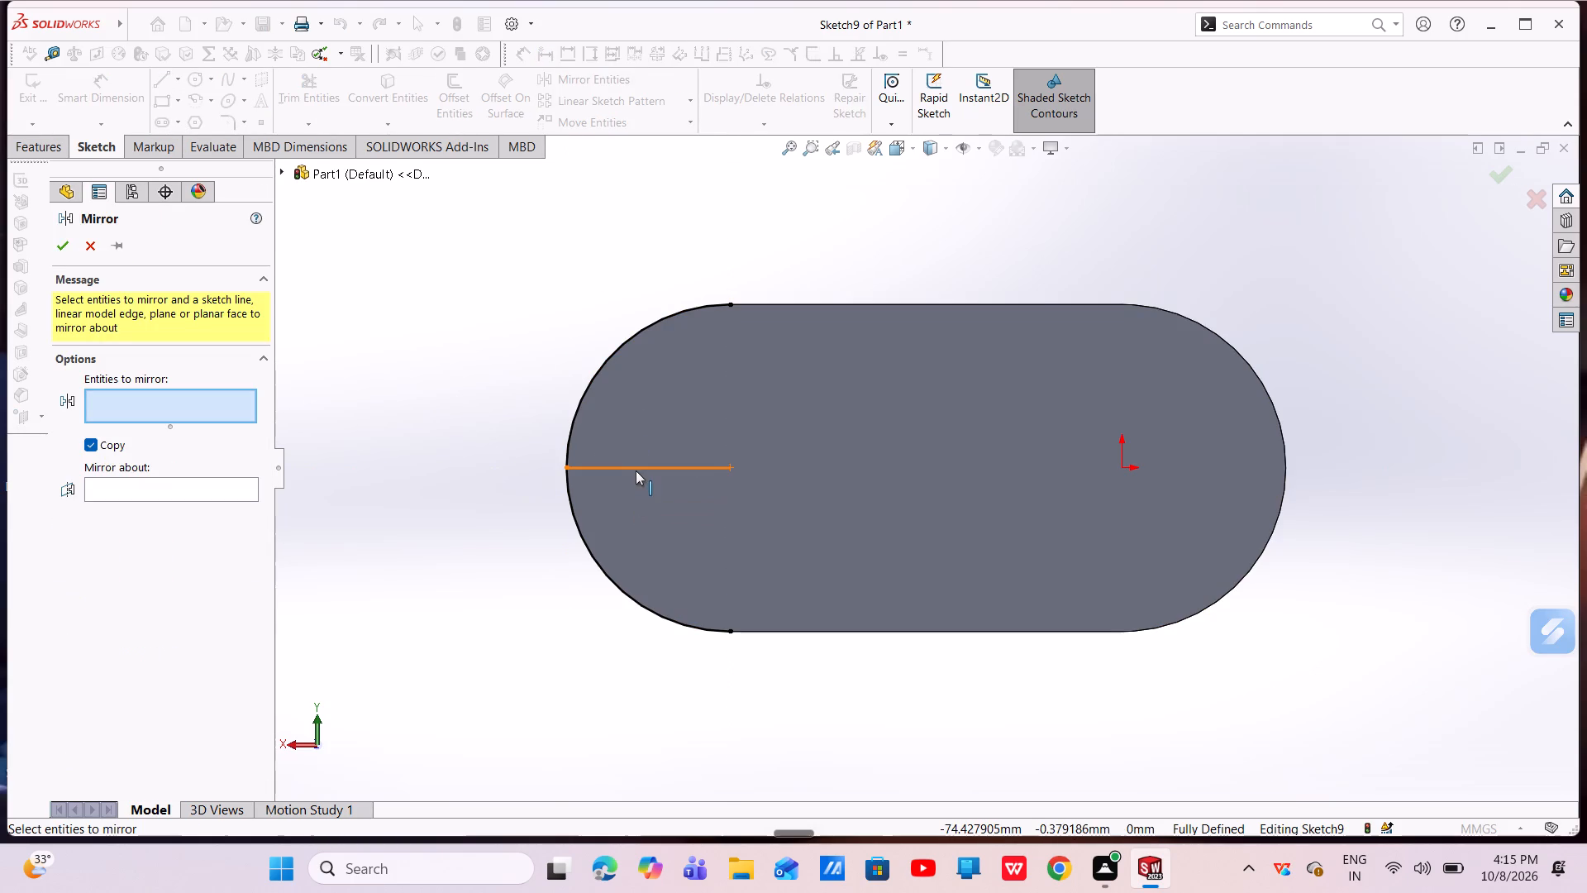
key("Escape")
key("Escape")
Offset the horizontal centre line 10 mm to one side, with the offset dimension added.
left_click(446, 81)
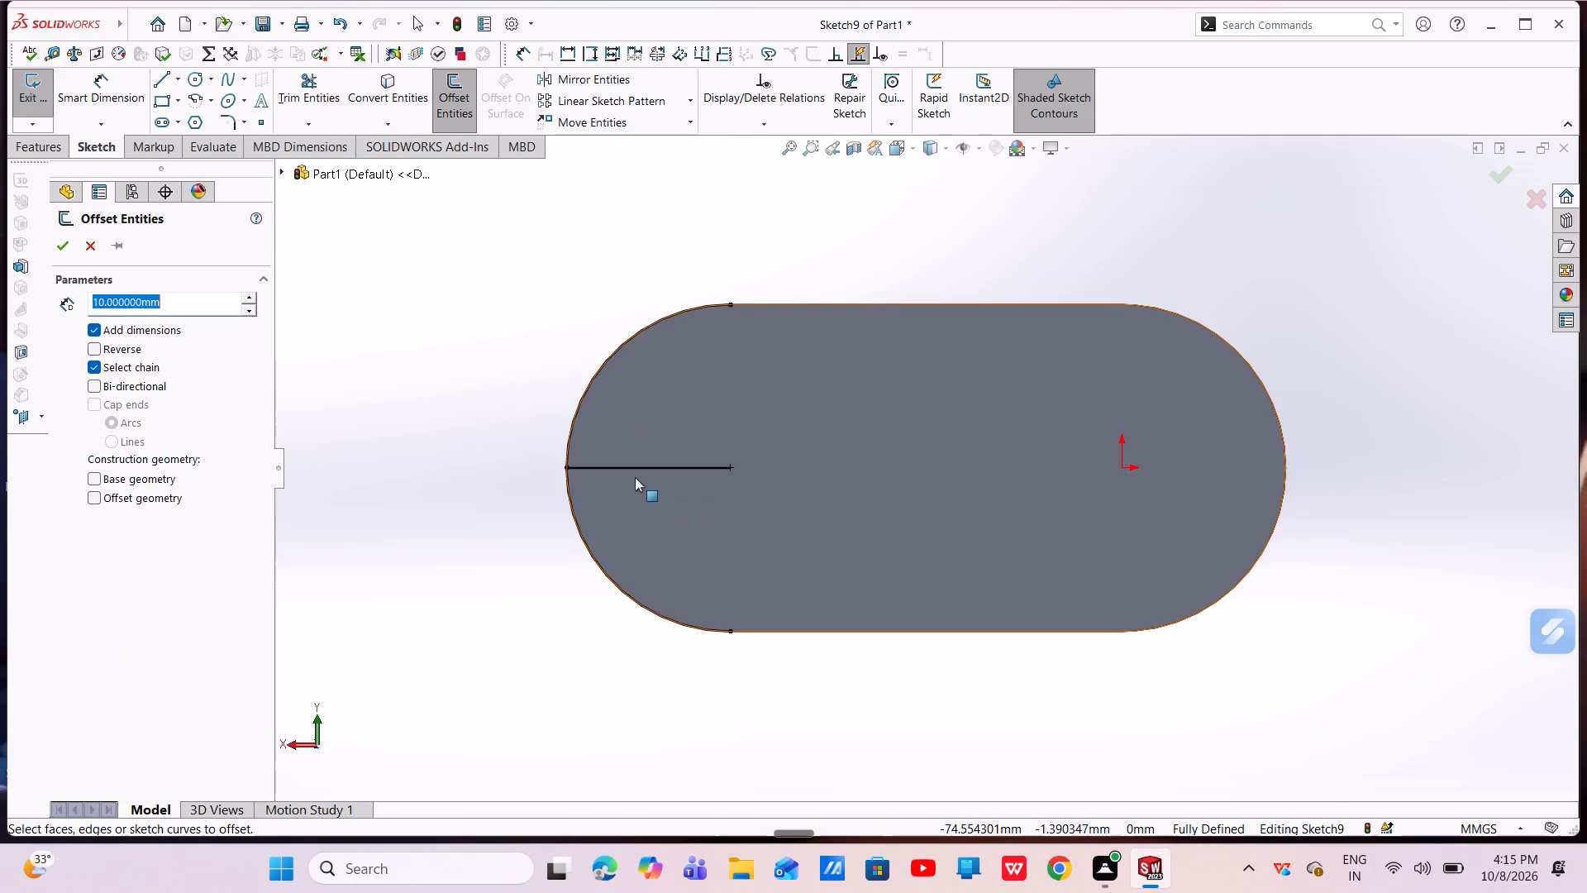
left_click(635, 468)
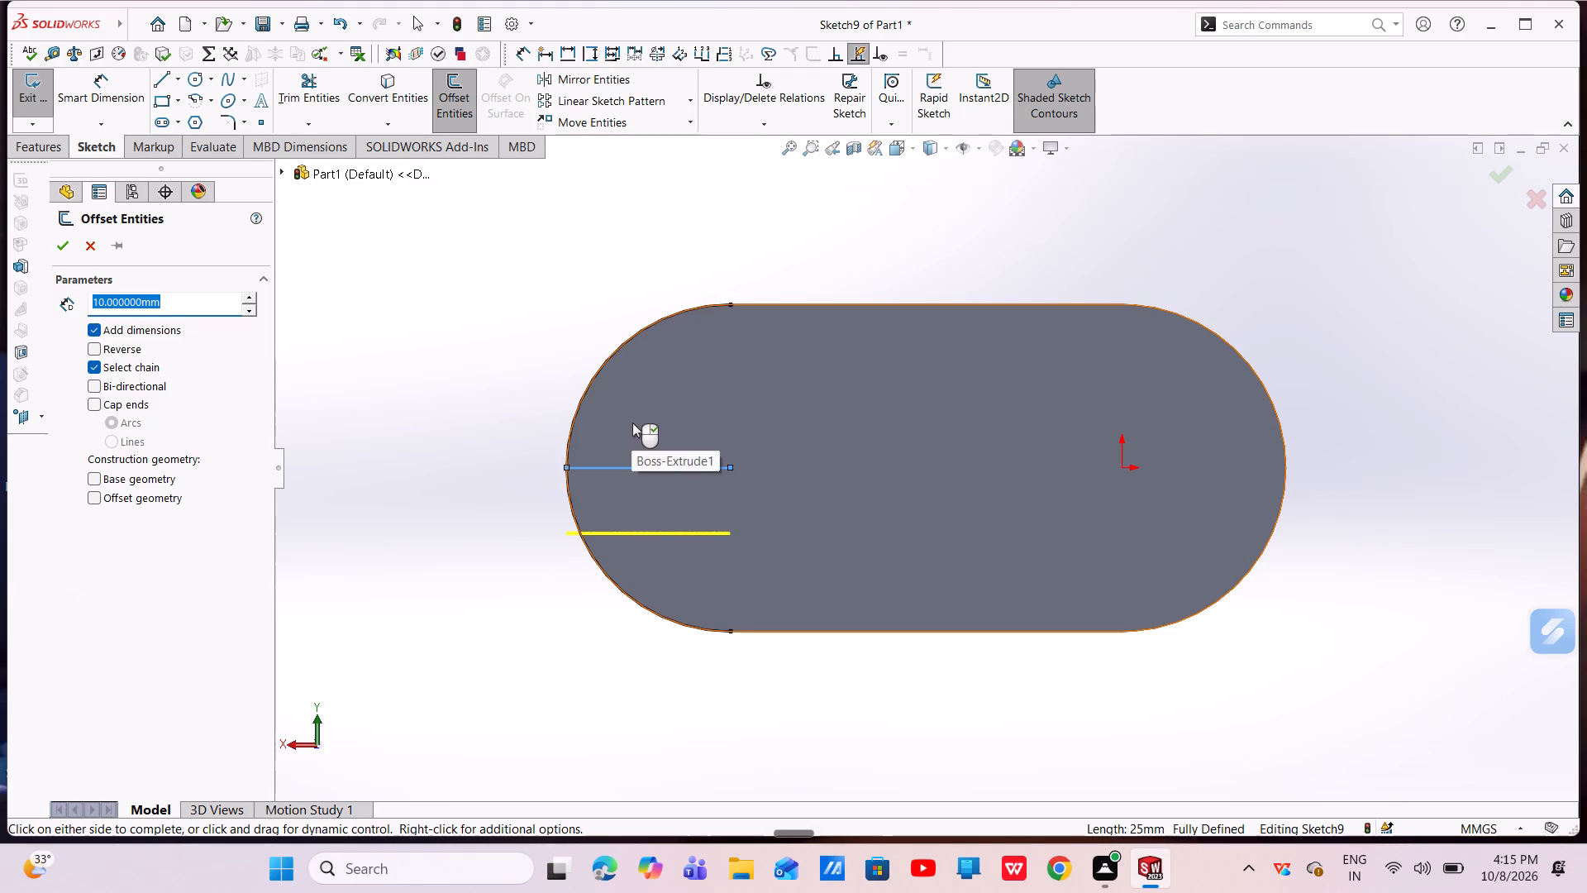
key("BackSpace")
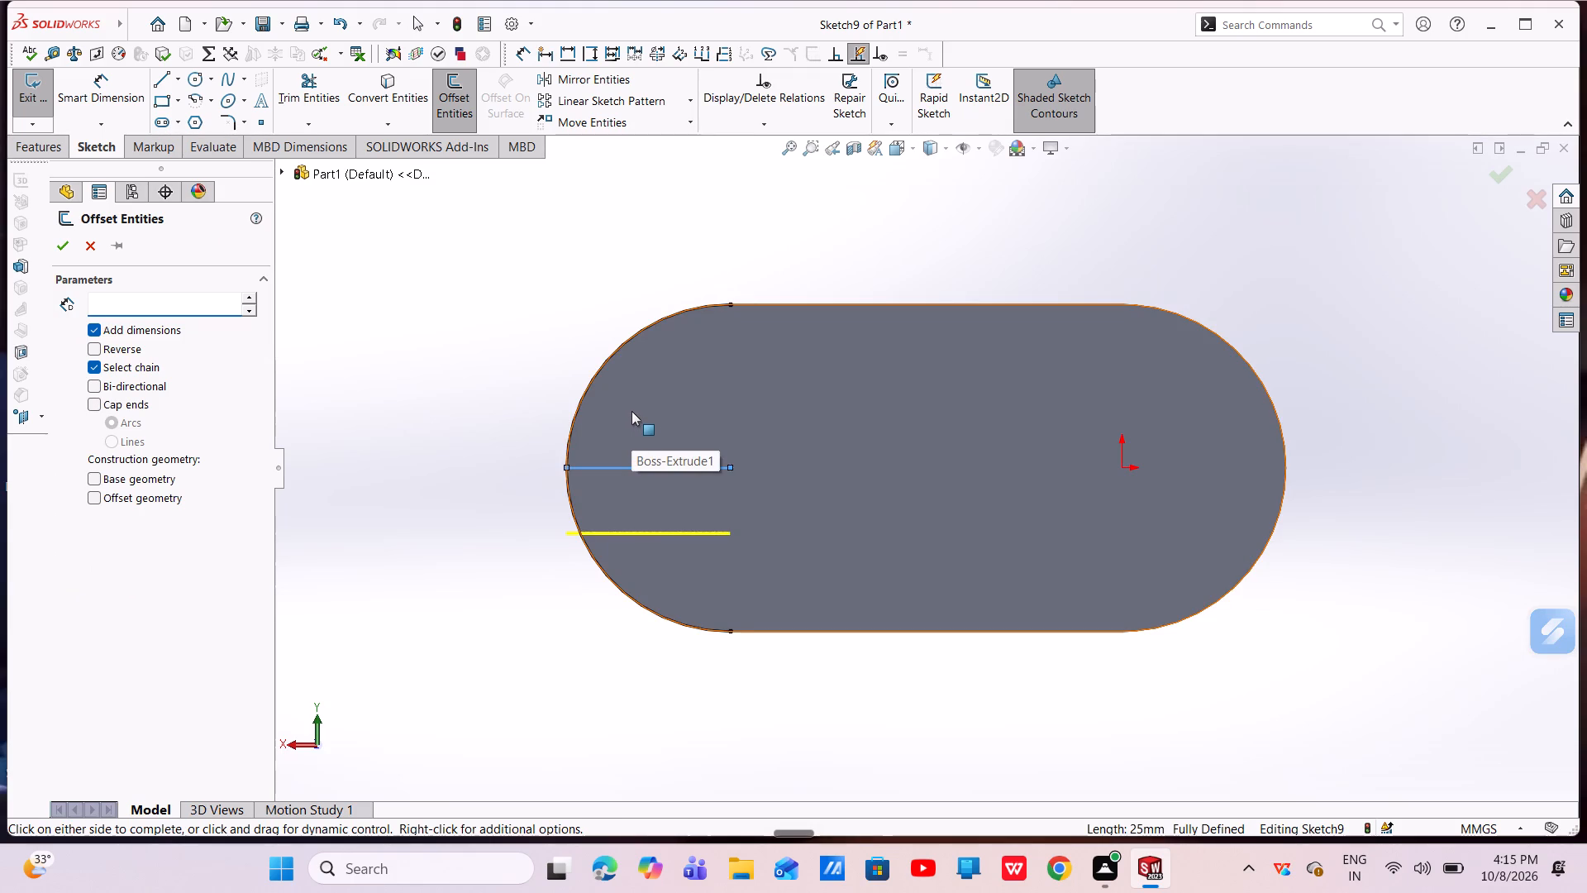
type("10")
key("Return")
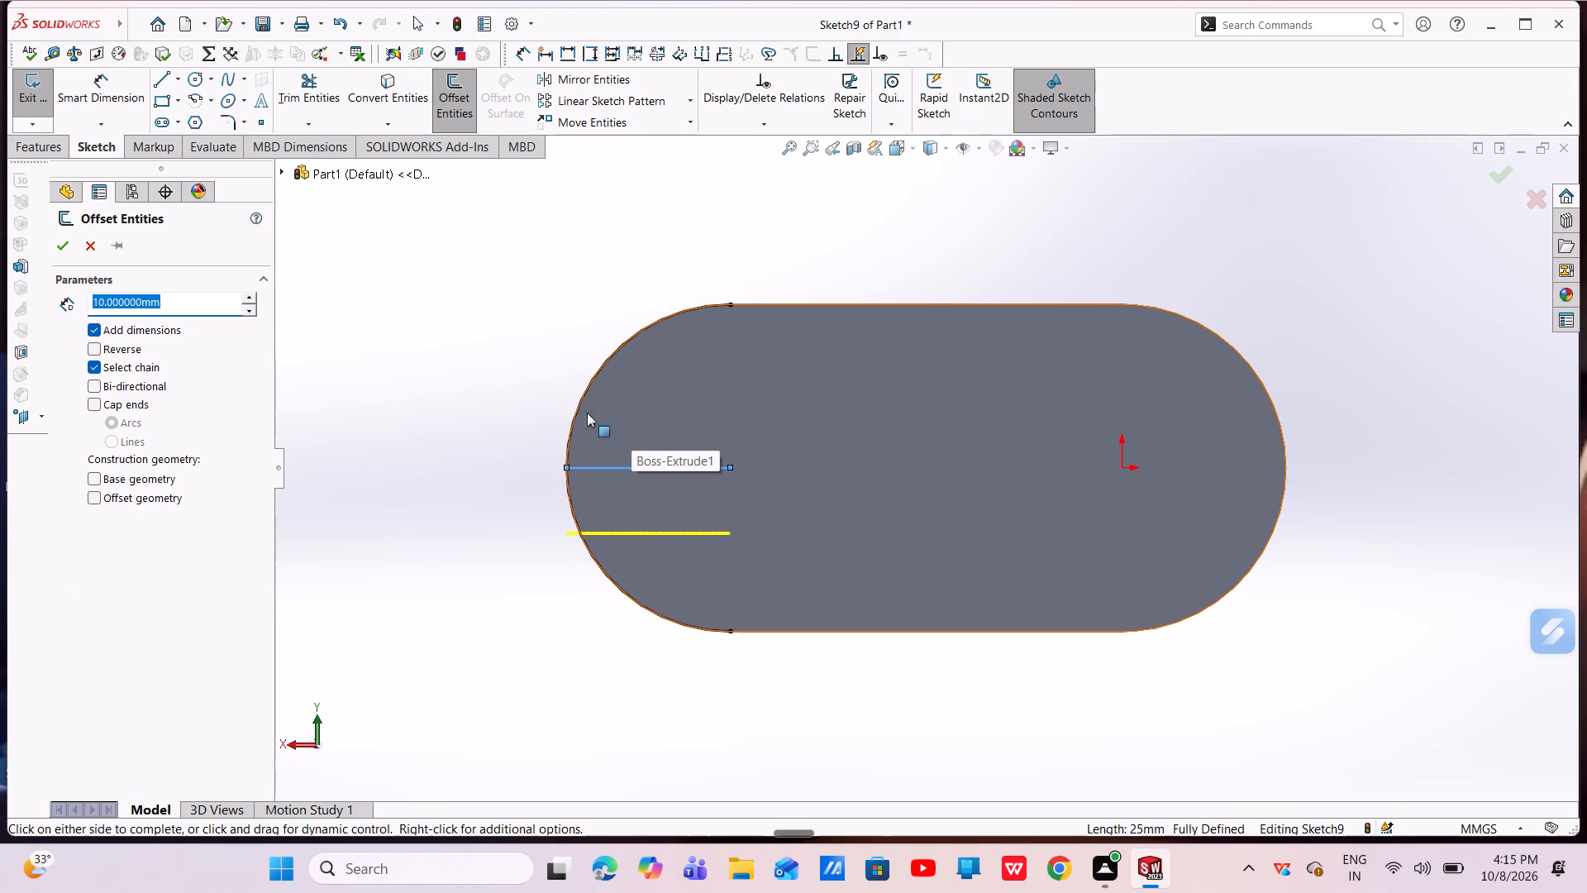
left_click(55, 241)
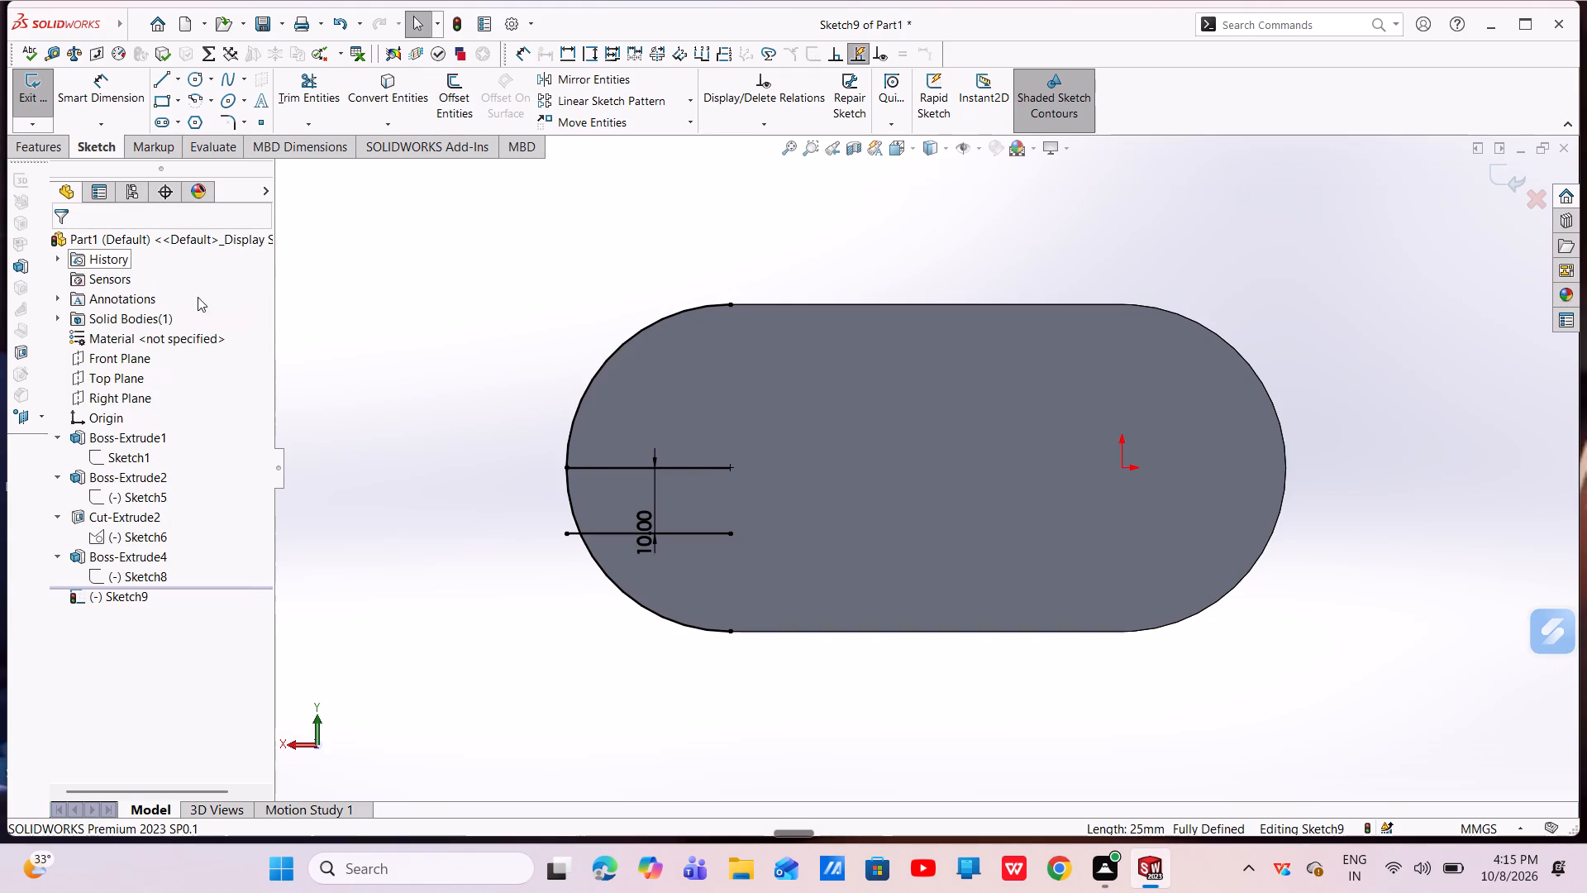
Offset the same centre line 10 mm to the opposite side by reversing the offset direction.
left_click(598, 465)
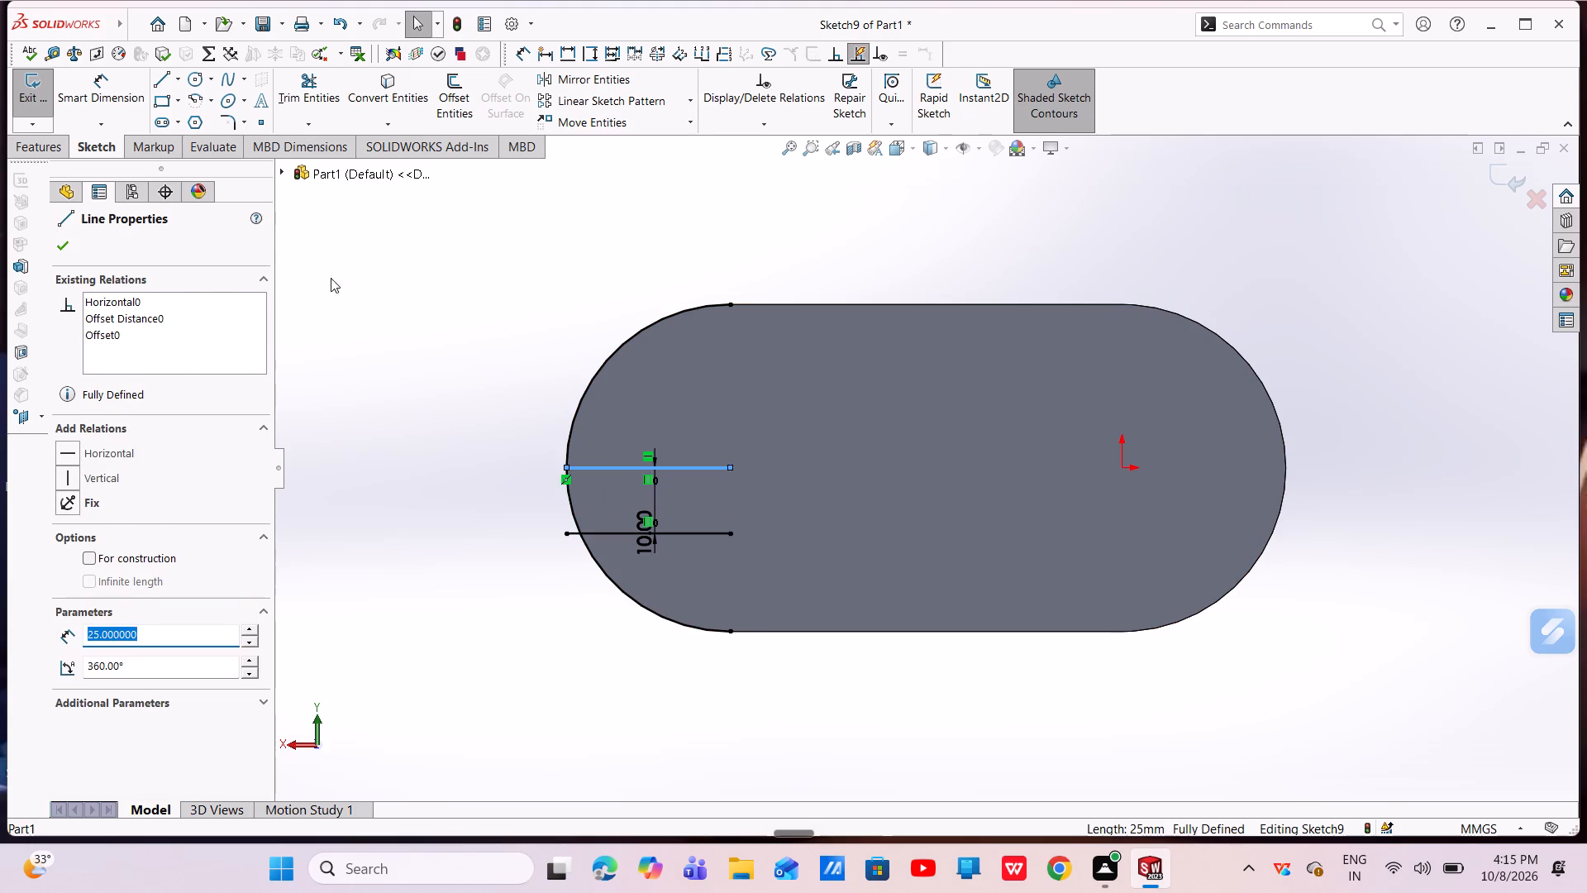
key("Escape")
key("Escape")
left_click(441, 97)
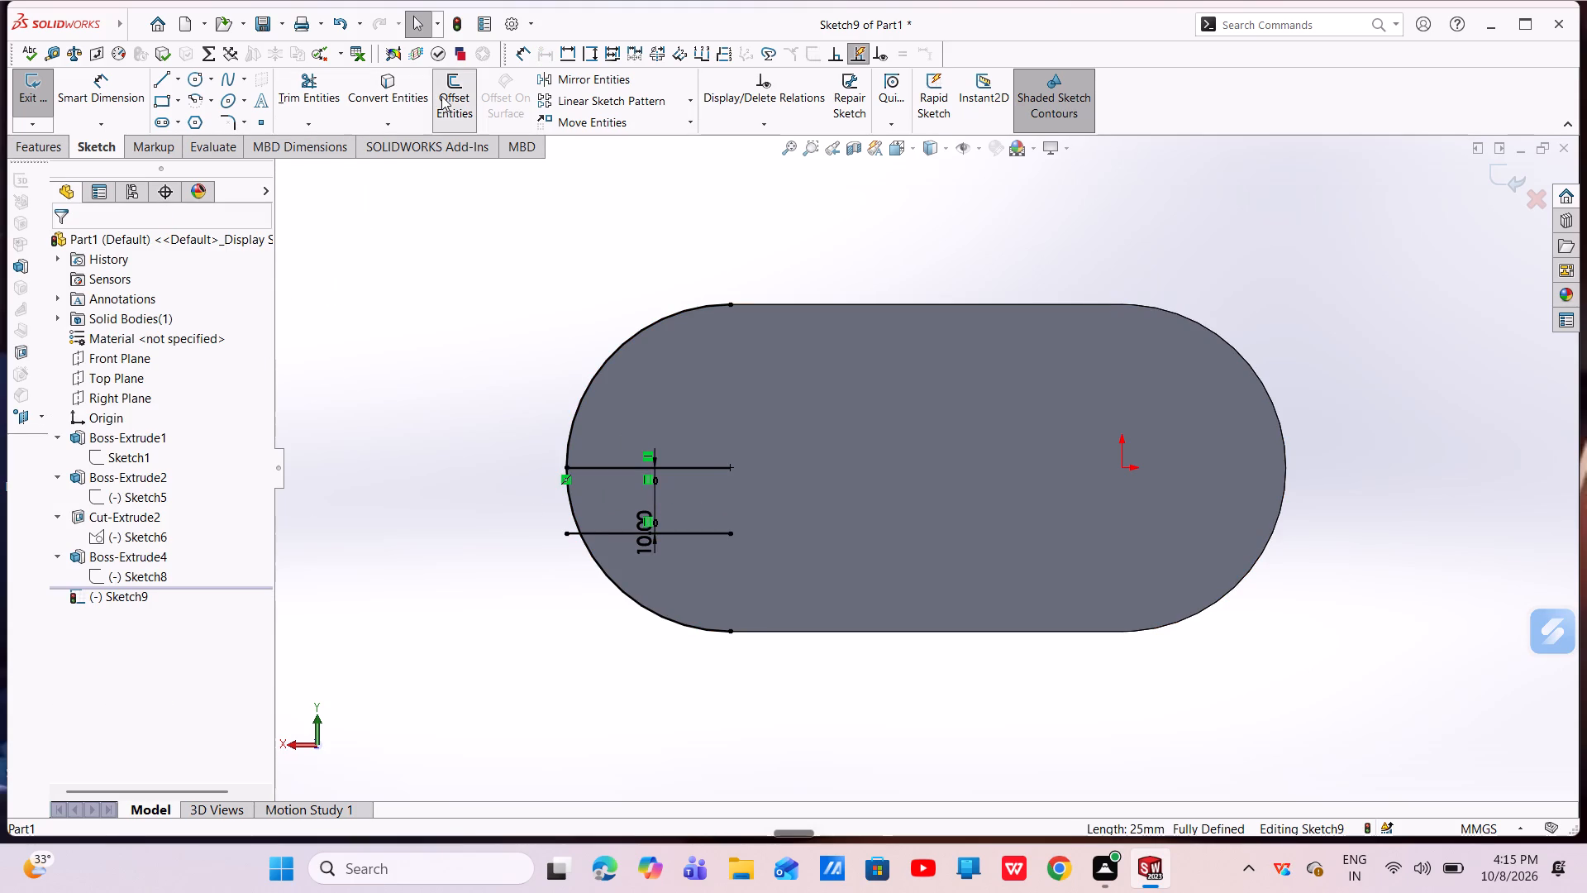
left_click(690, 473)
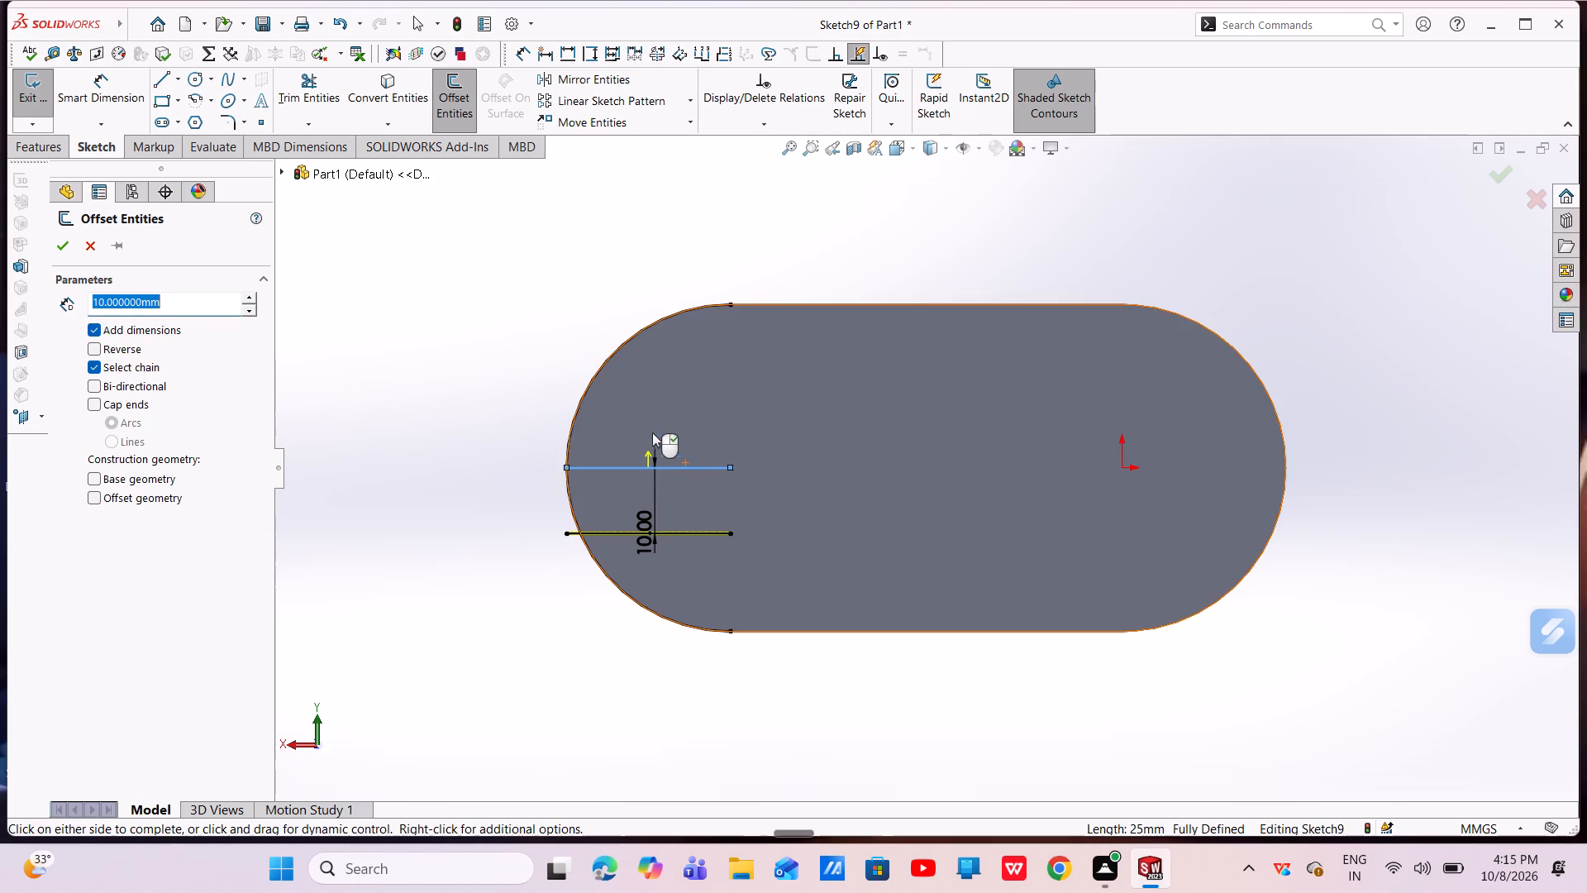
left_click(98, 351)
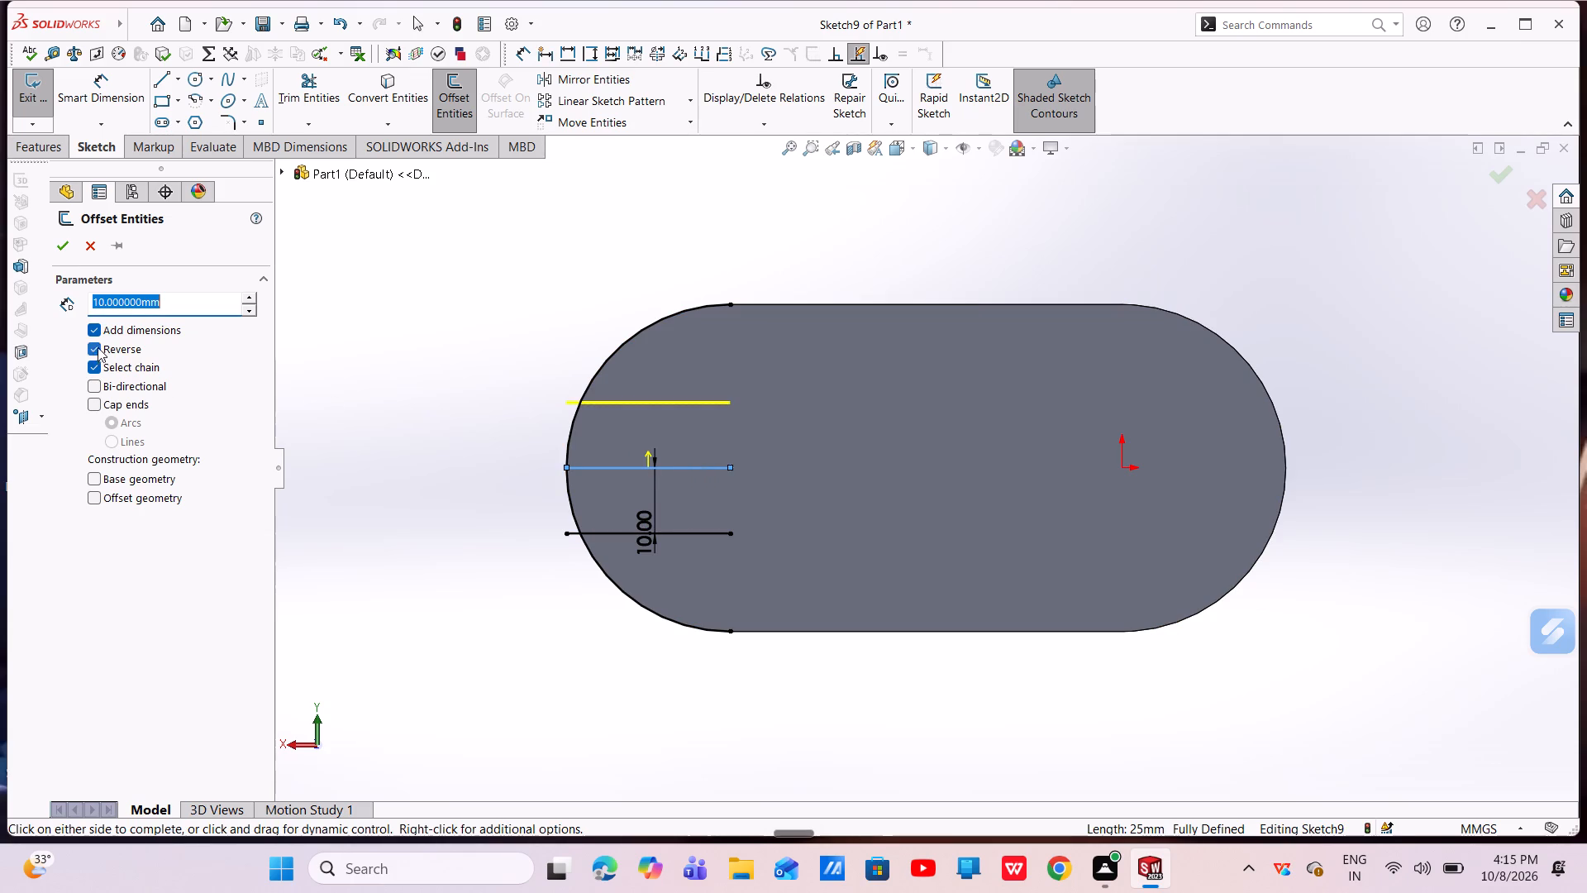
left_click(65, 236)
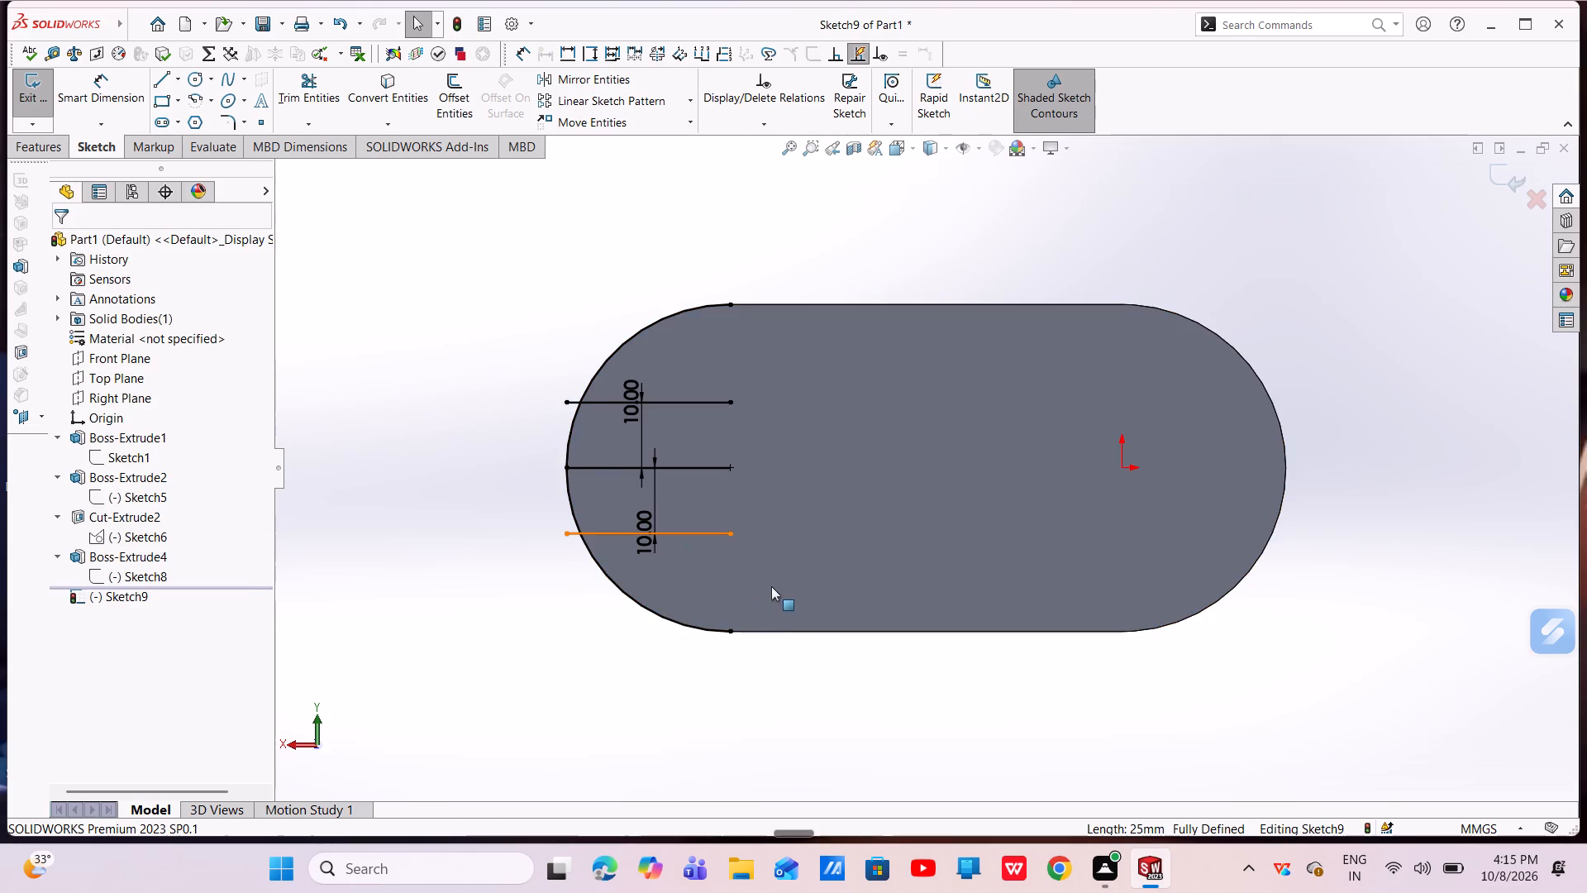
Draw a 20 mm vertical line joining the inner ends of the two offset lines and make it construction geometry.
scroll(759, 565, "down", 3)
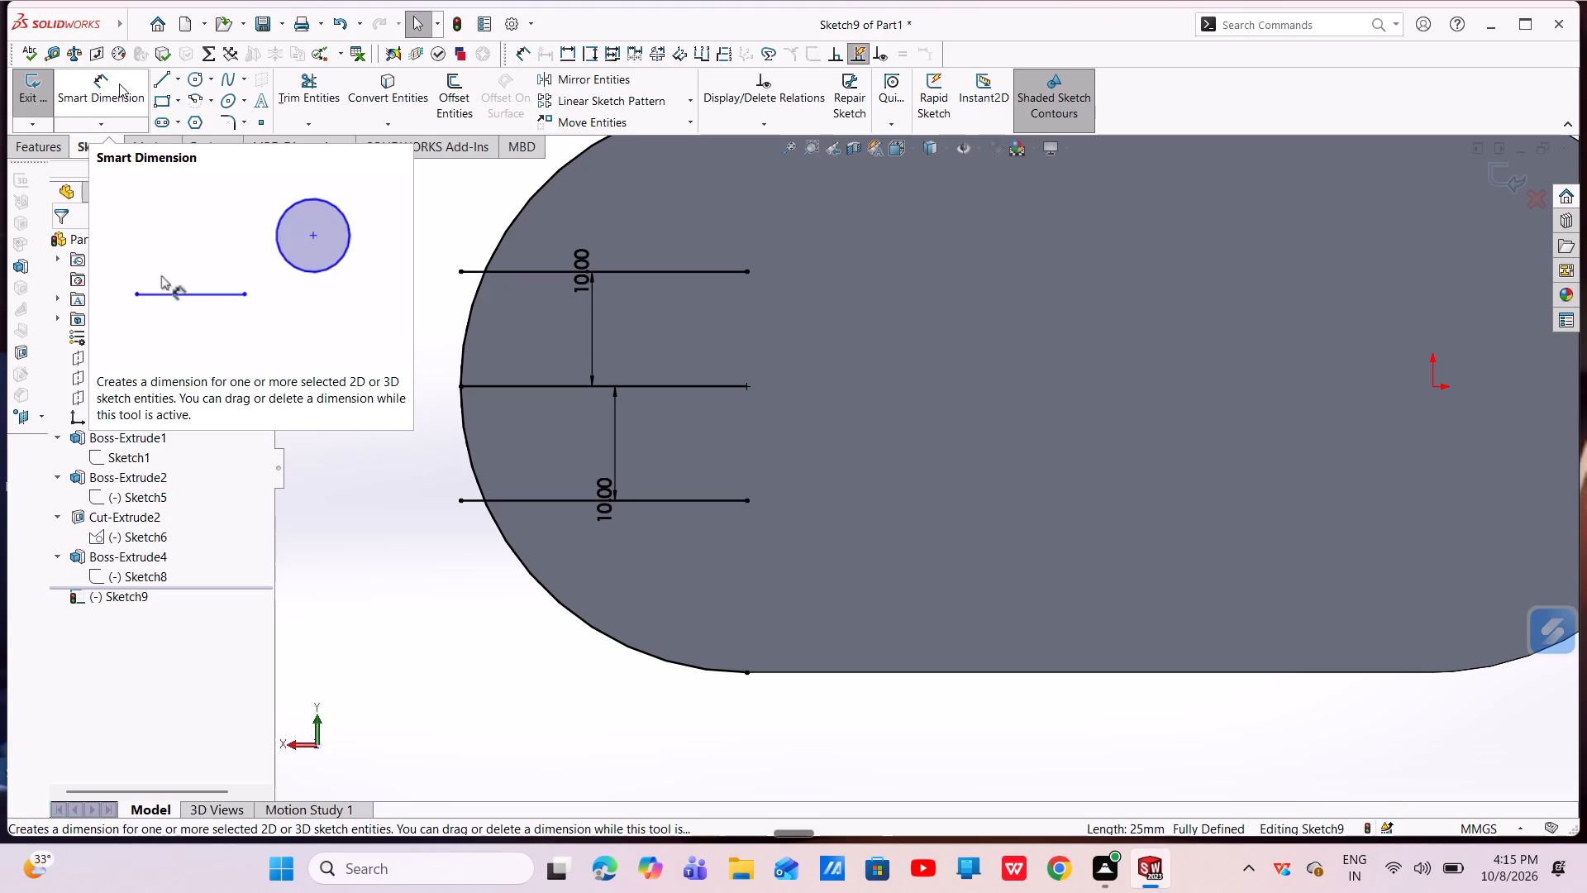
left_click(165, 74)
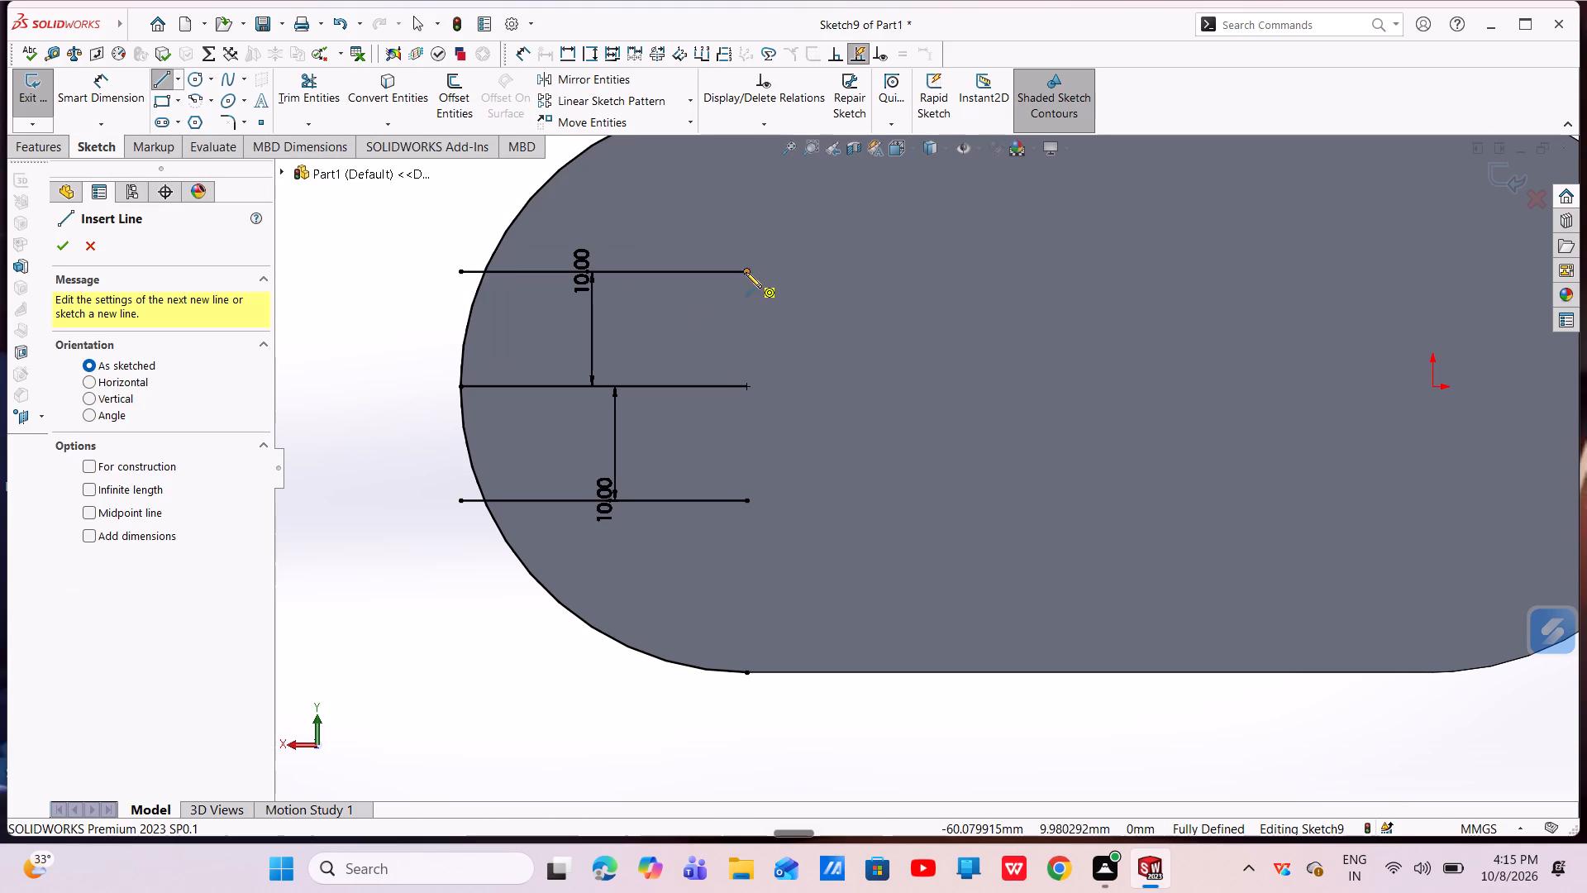
left_click(746, 270)
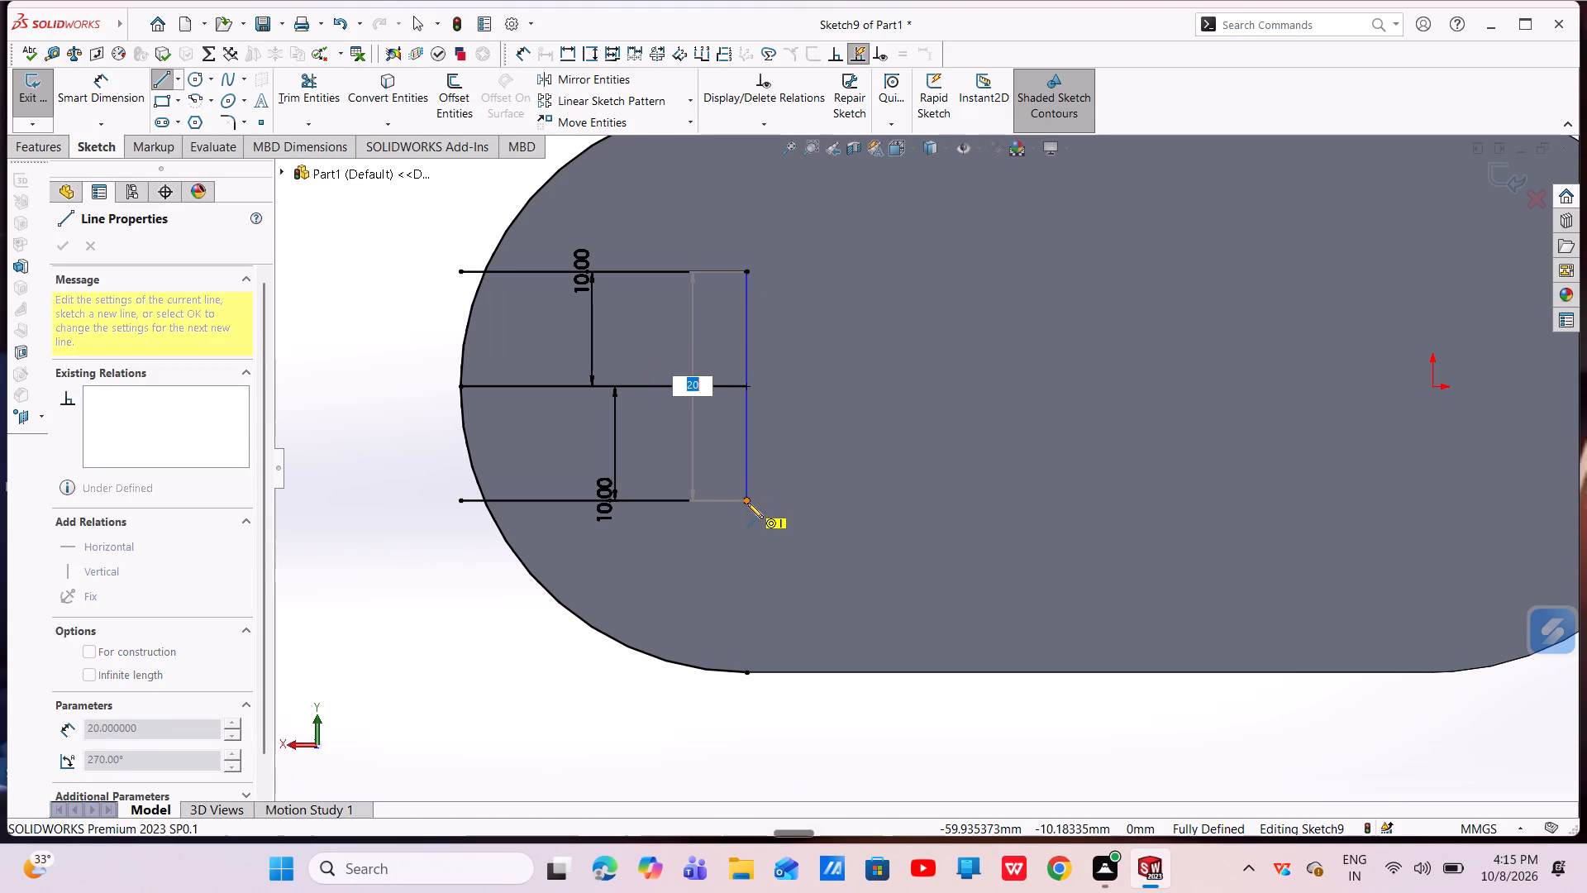
left_click(747, 503)
key("Escape")
key("Escape")
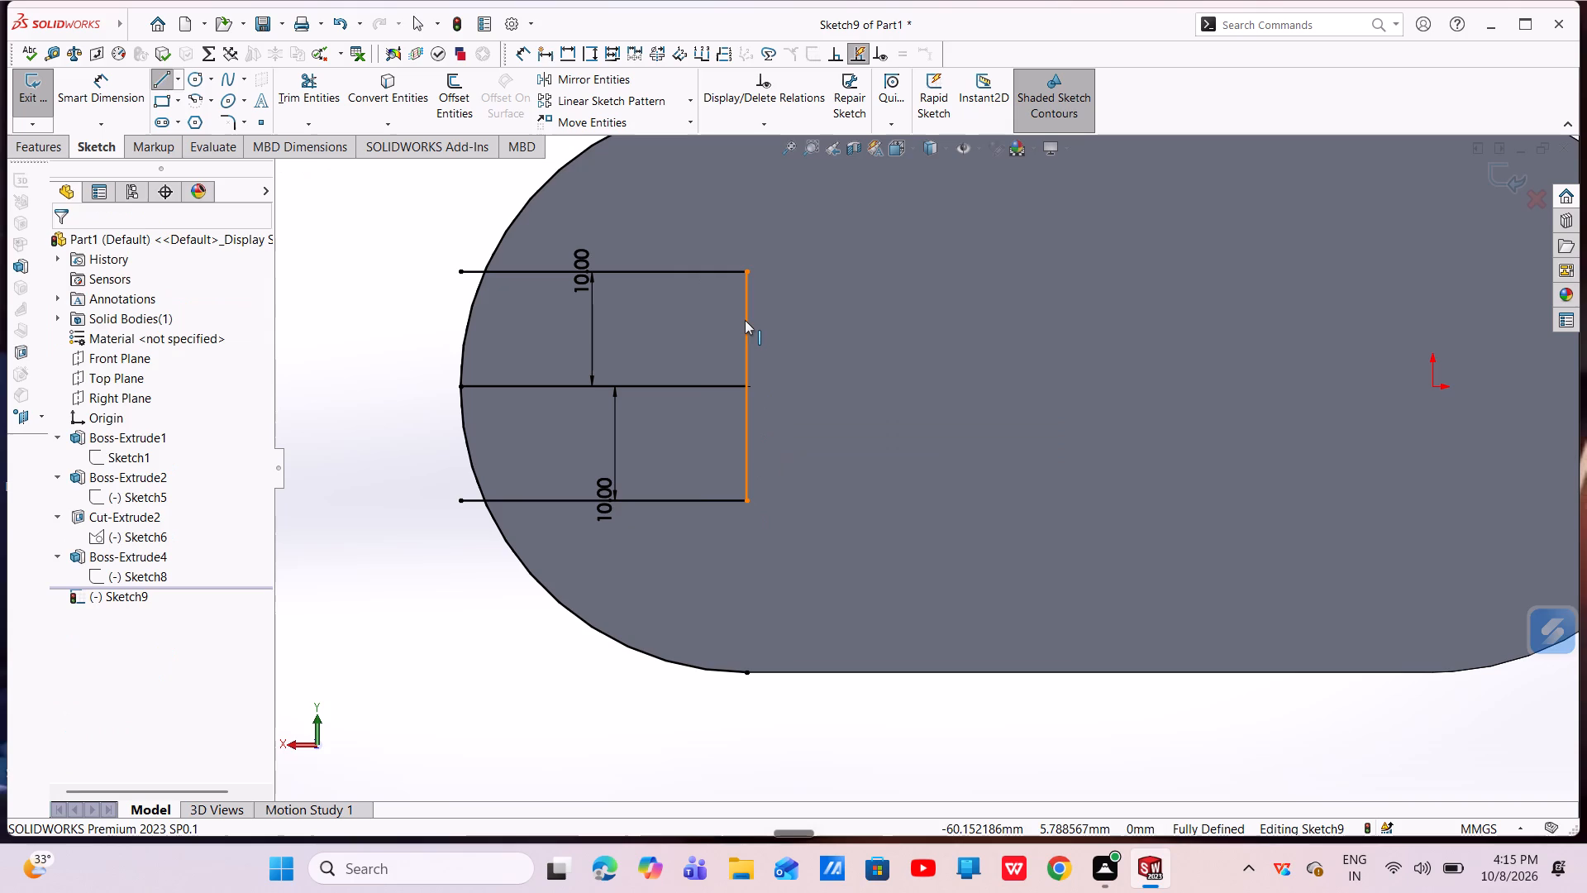
left_click(745, 320)
left_click(812, 265)
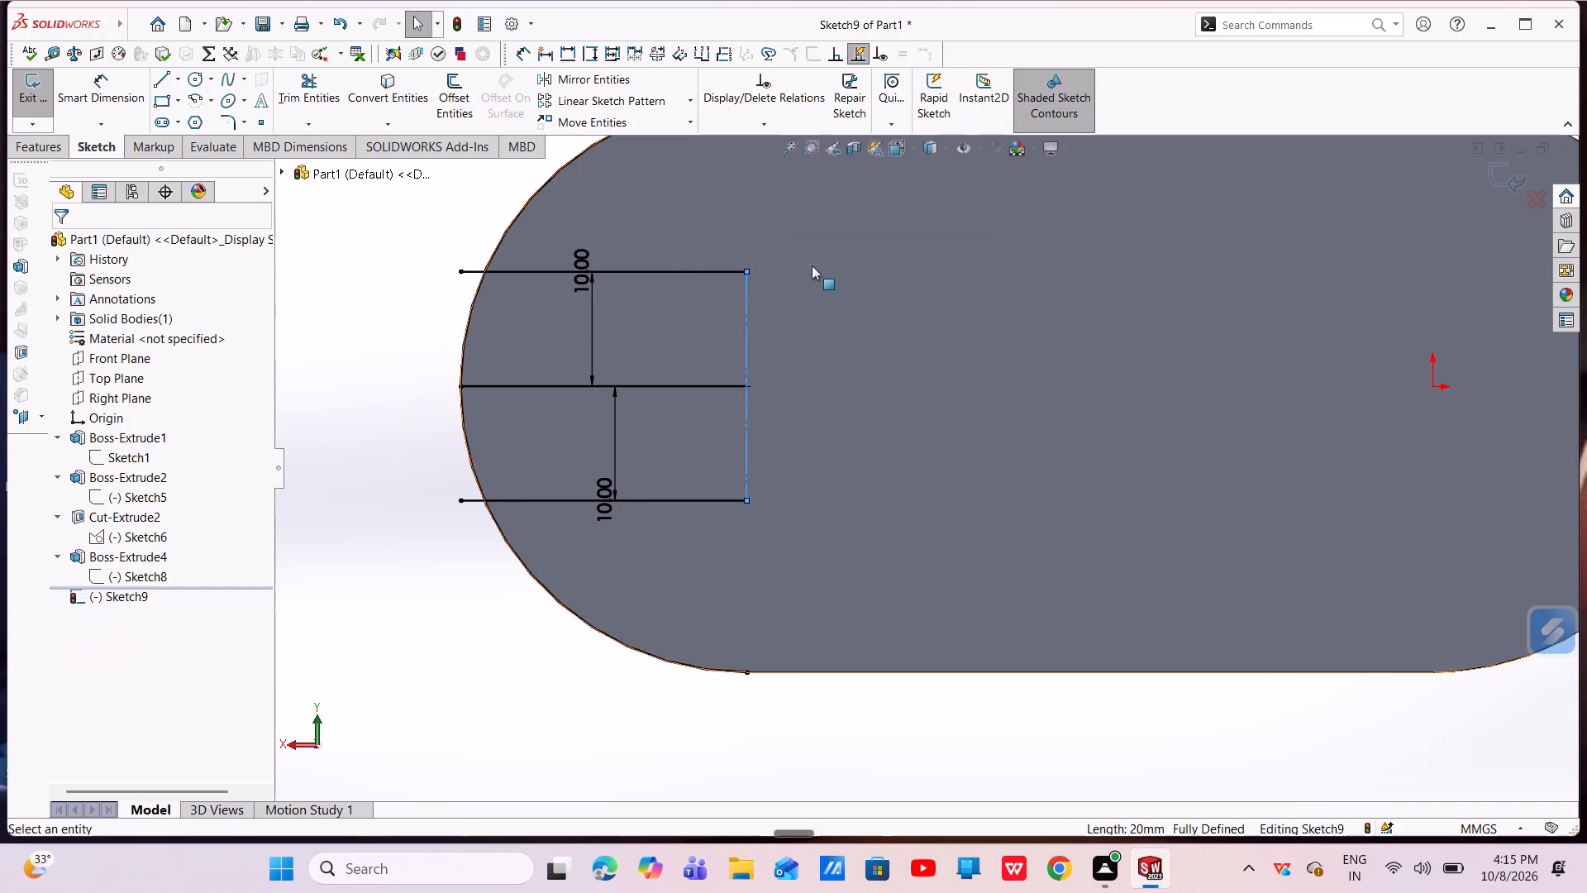
key("Escape")
key("Escape")
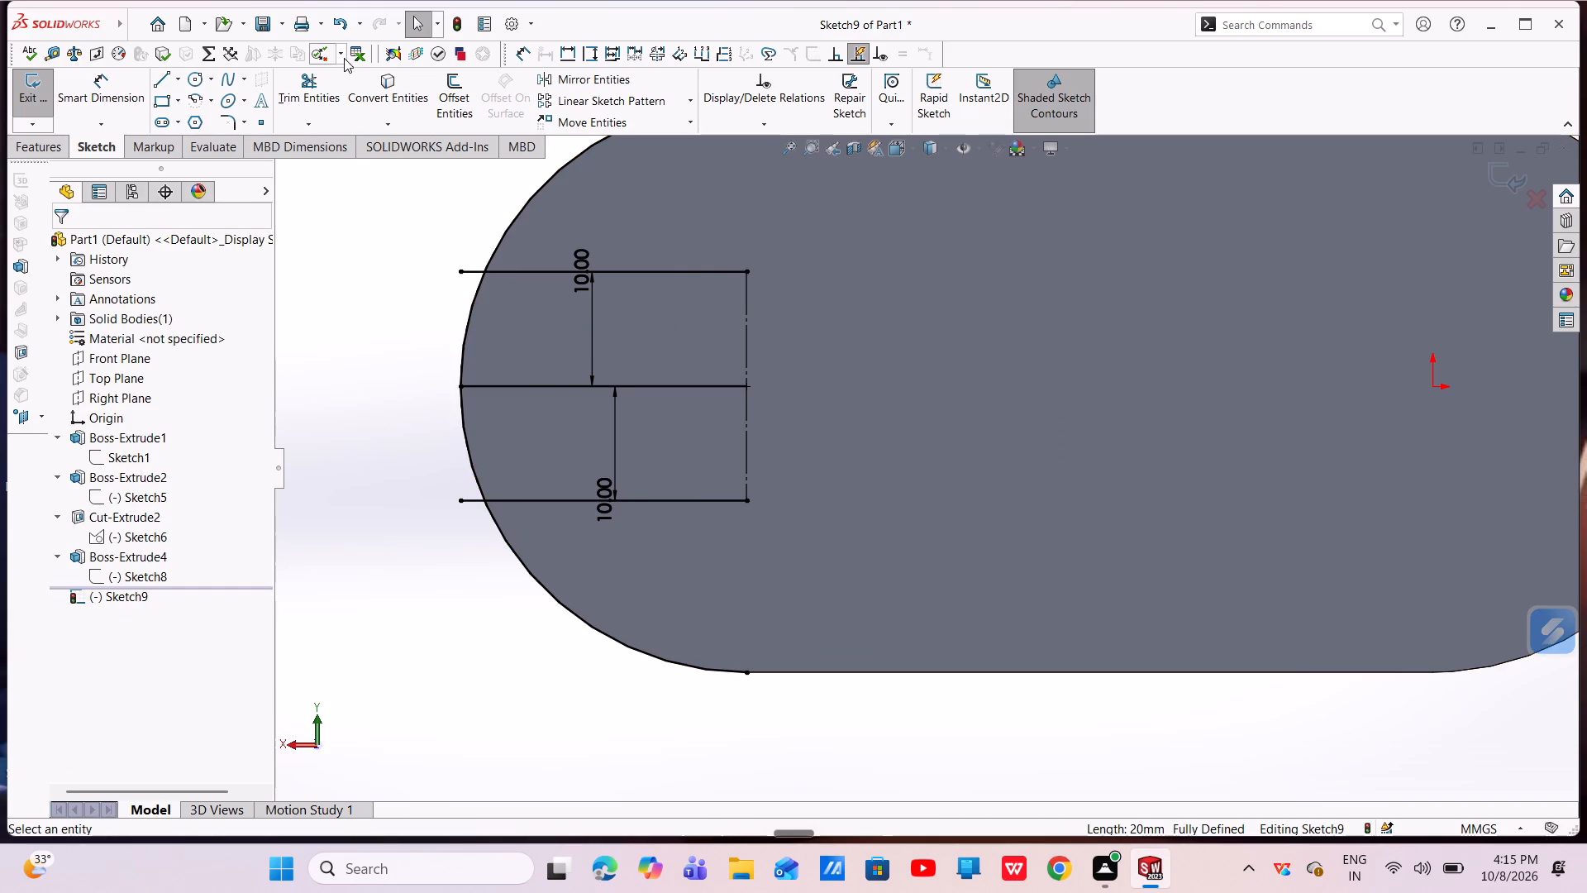
Power-trim the ends of both offset lines that overhang the converted arc.
left_click(303, 81)
left_click_drag(482, 238, 450, 356)
scroll(431, 483, "down", 4)
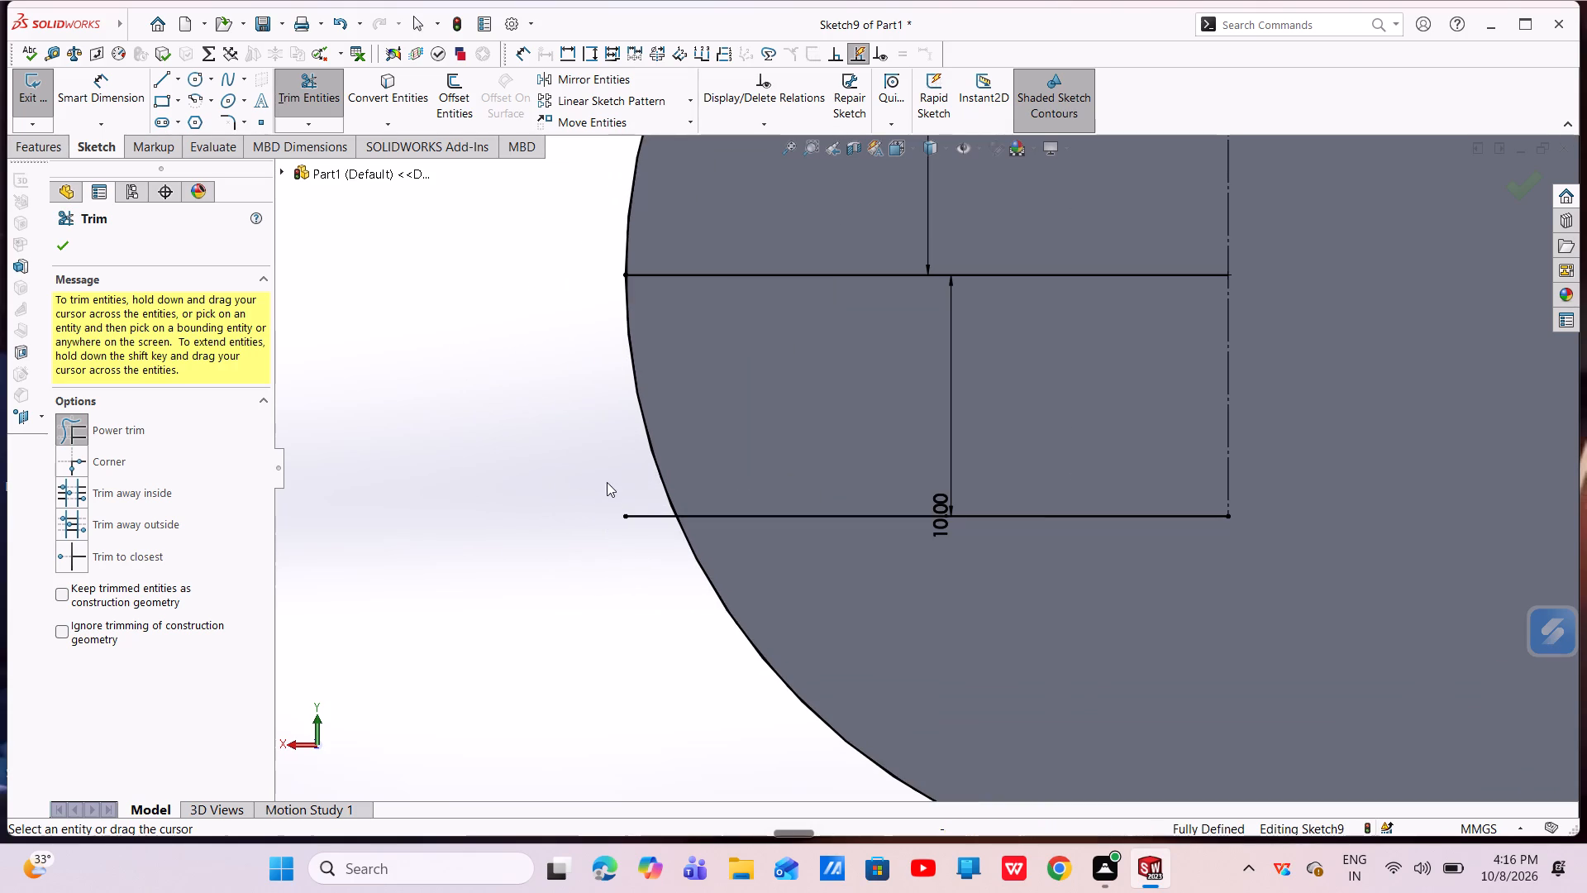
left_click_drag(611, 485, 645, 545)
scroll(636, 517, "up", 5)
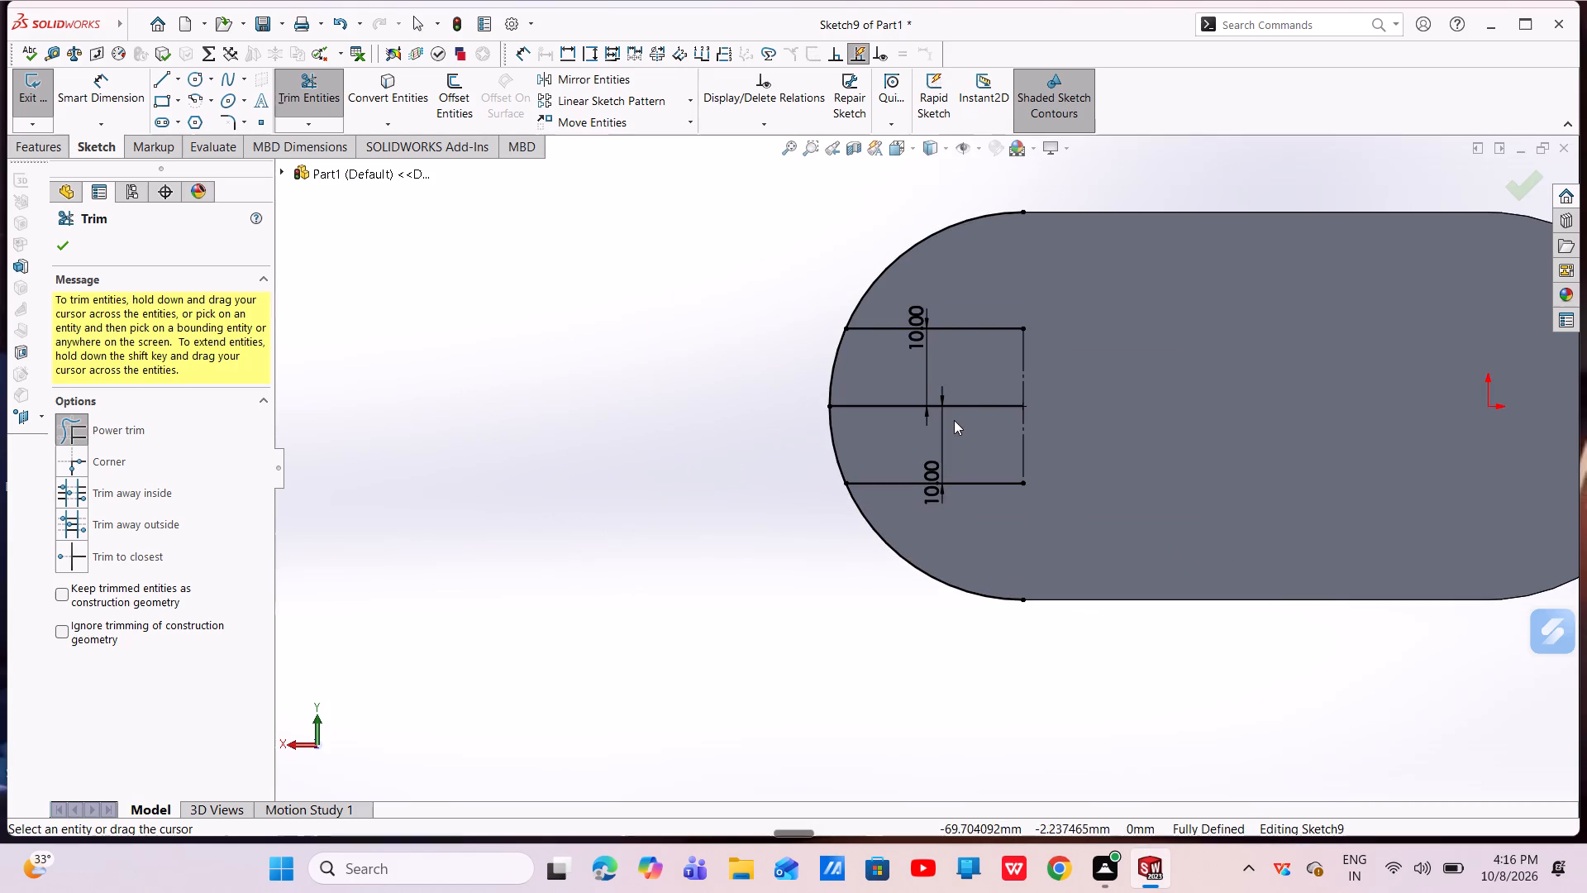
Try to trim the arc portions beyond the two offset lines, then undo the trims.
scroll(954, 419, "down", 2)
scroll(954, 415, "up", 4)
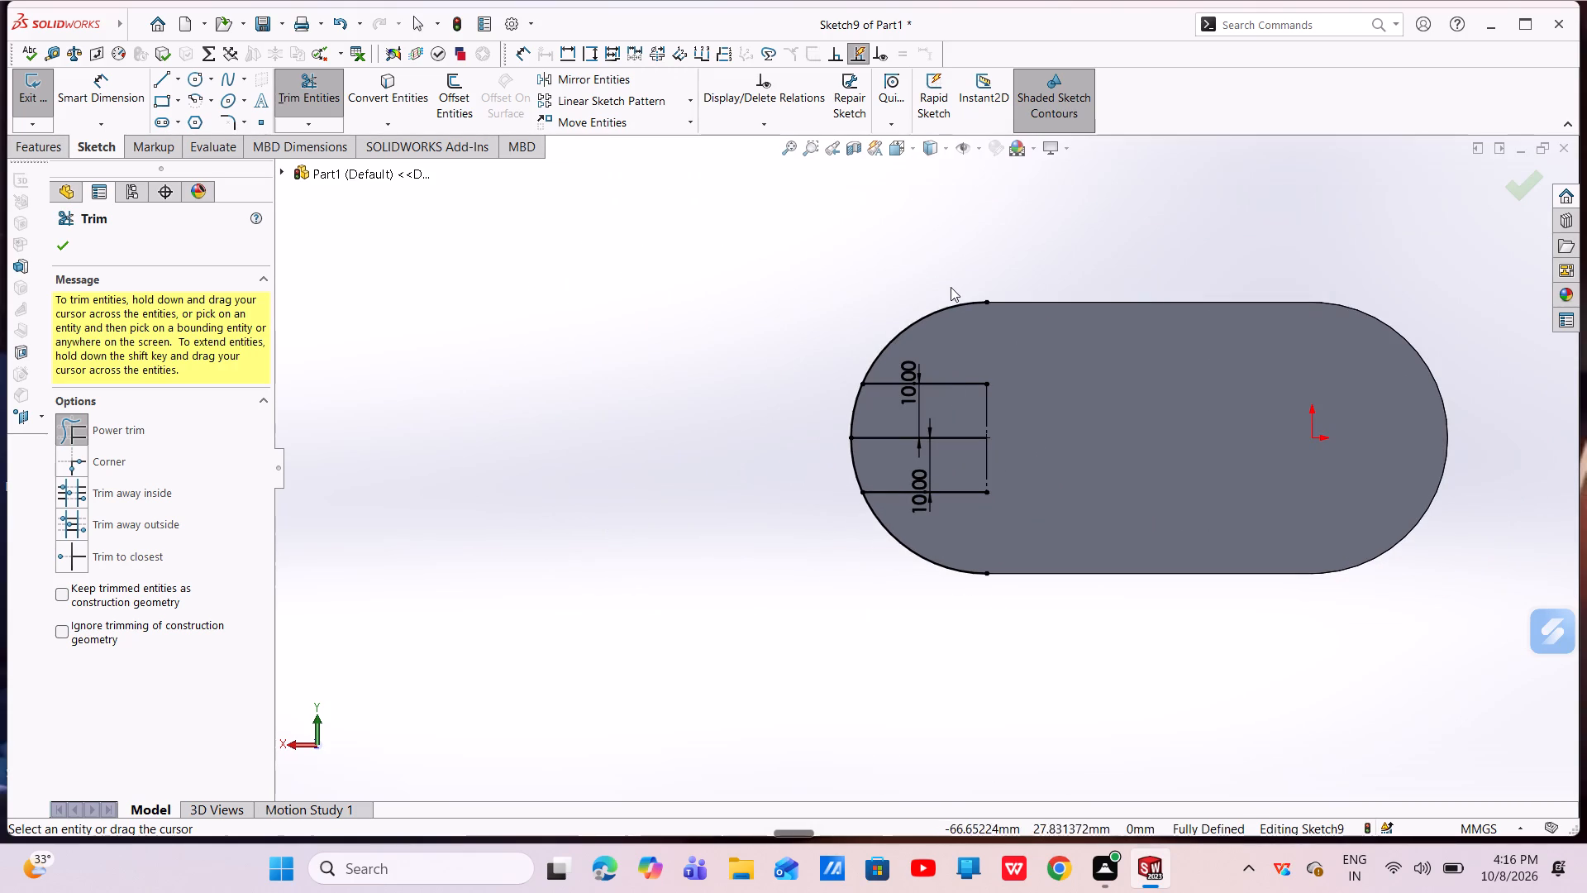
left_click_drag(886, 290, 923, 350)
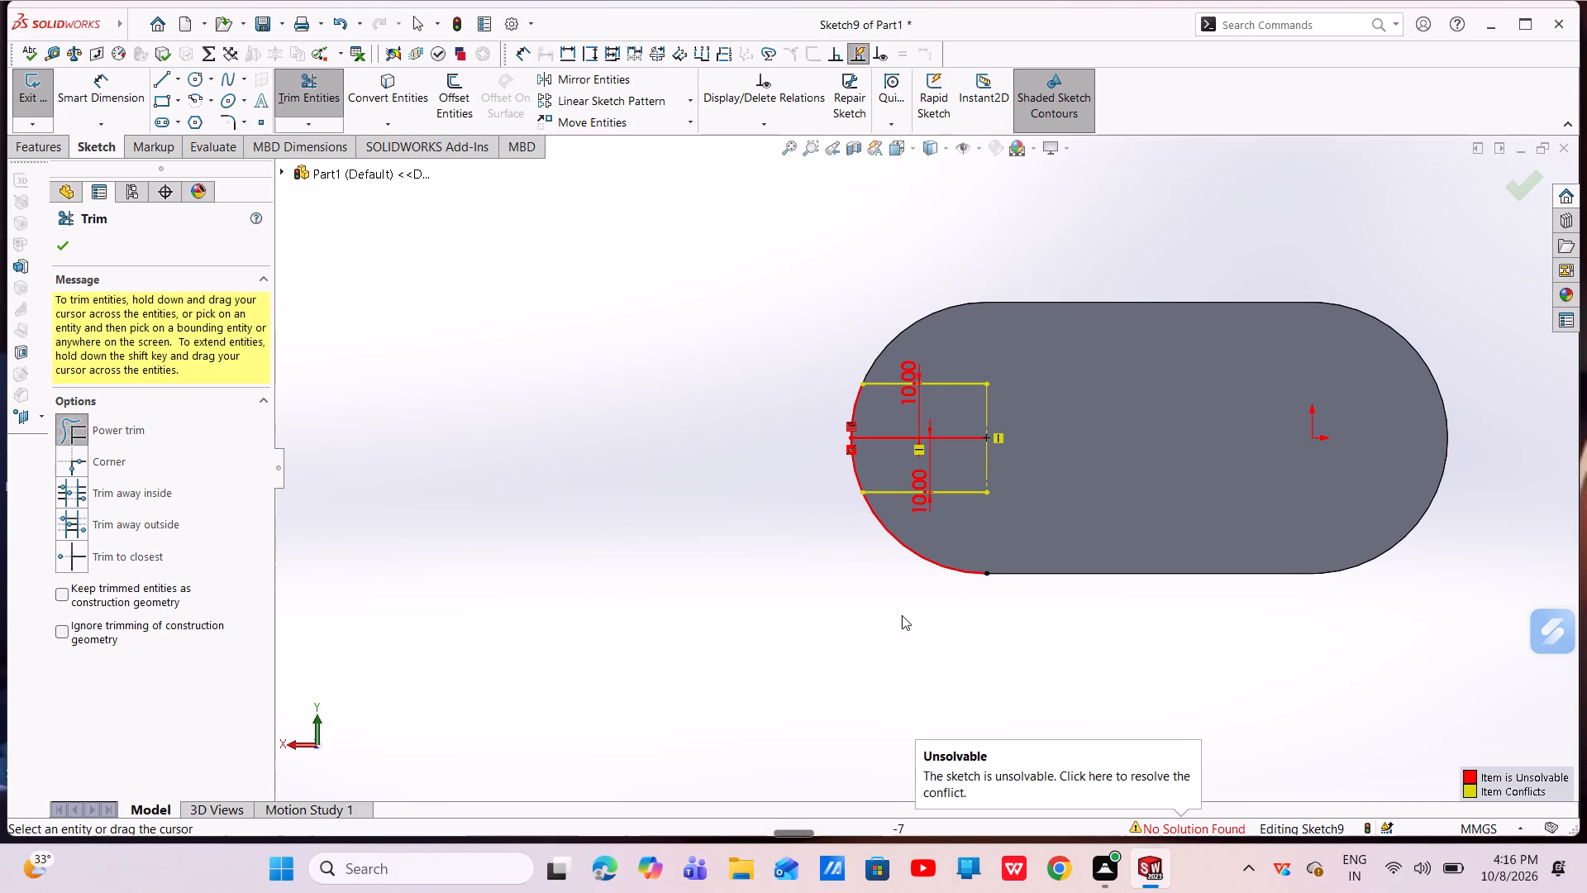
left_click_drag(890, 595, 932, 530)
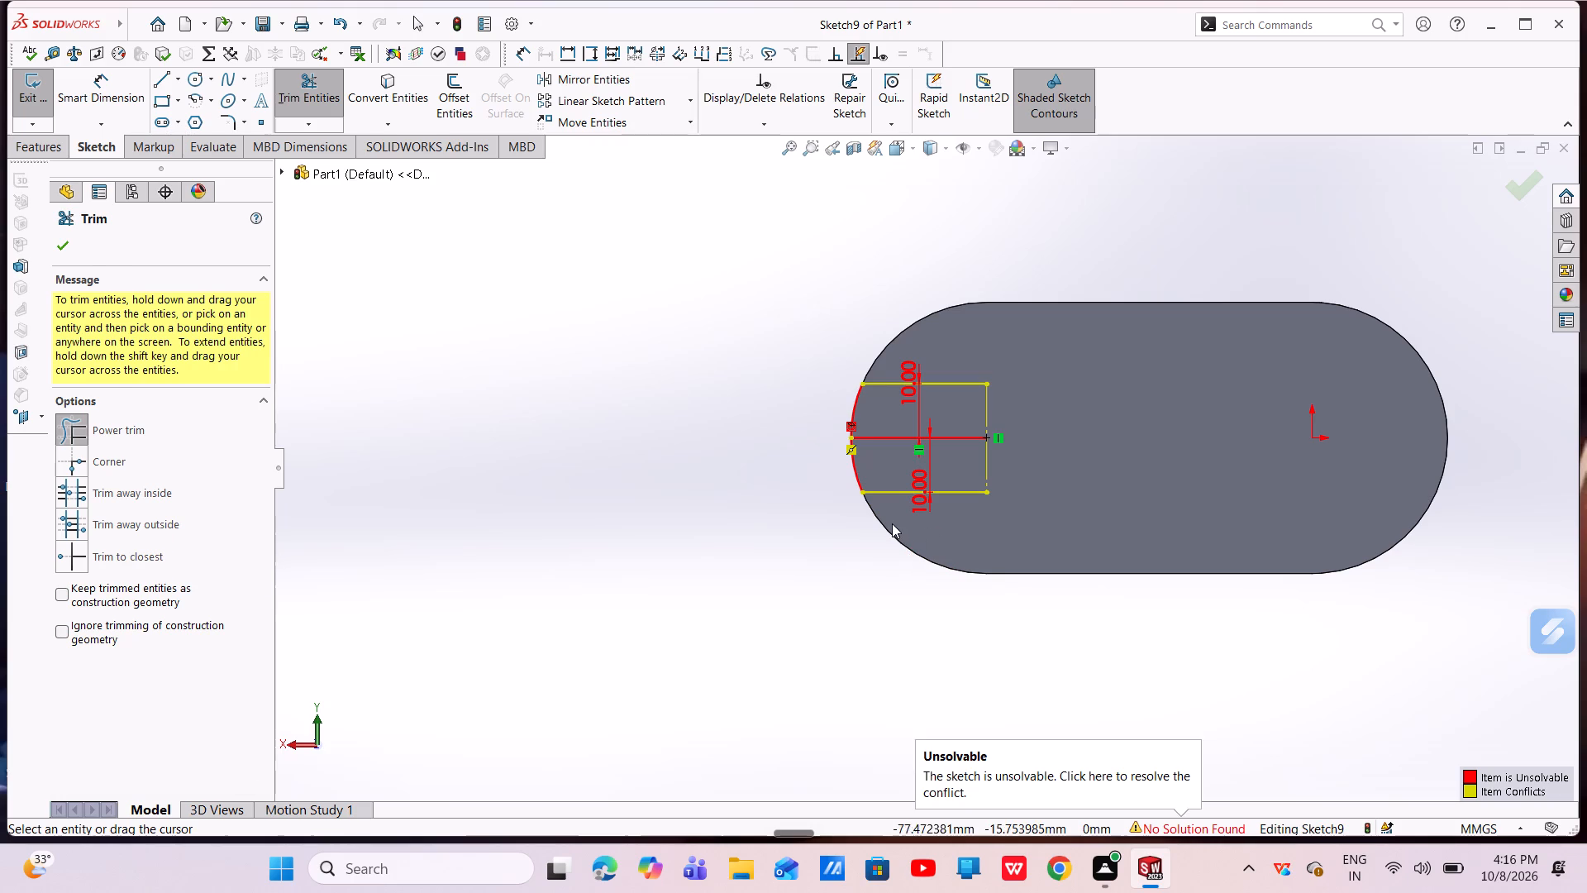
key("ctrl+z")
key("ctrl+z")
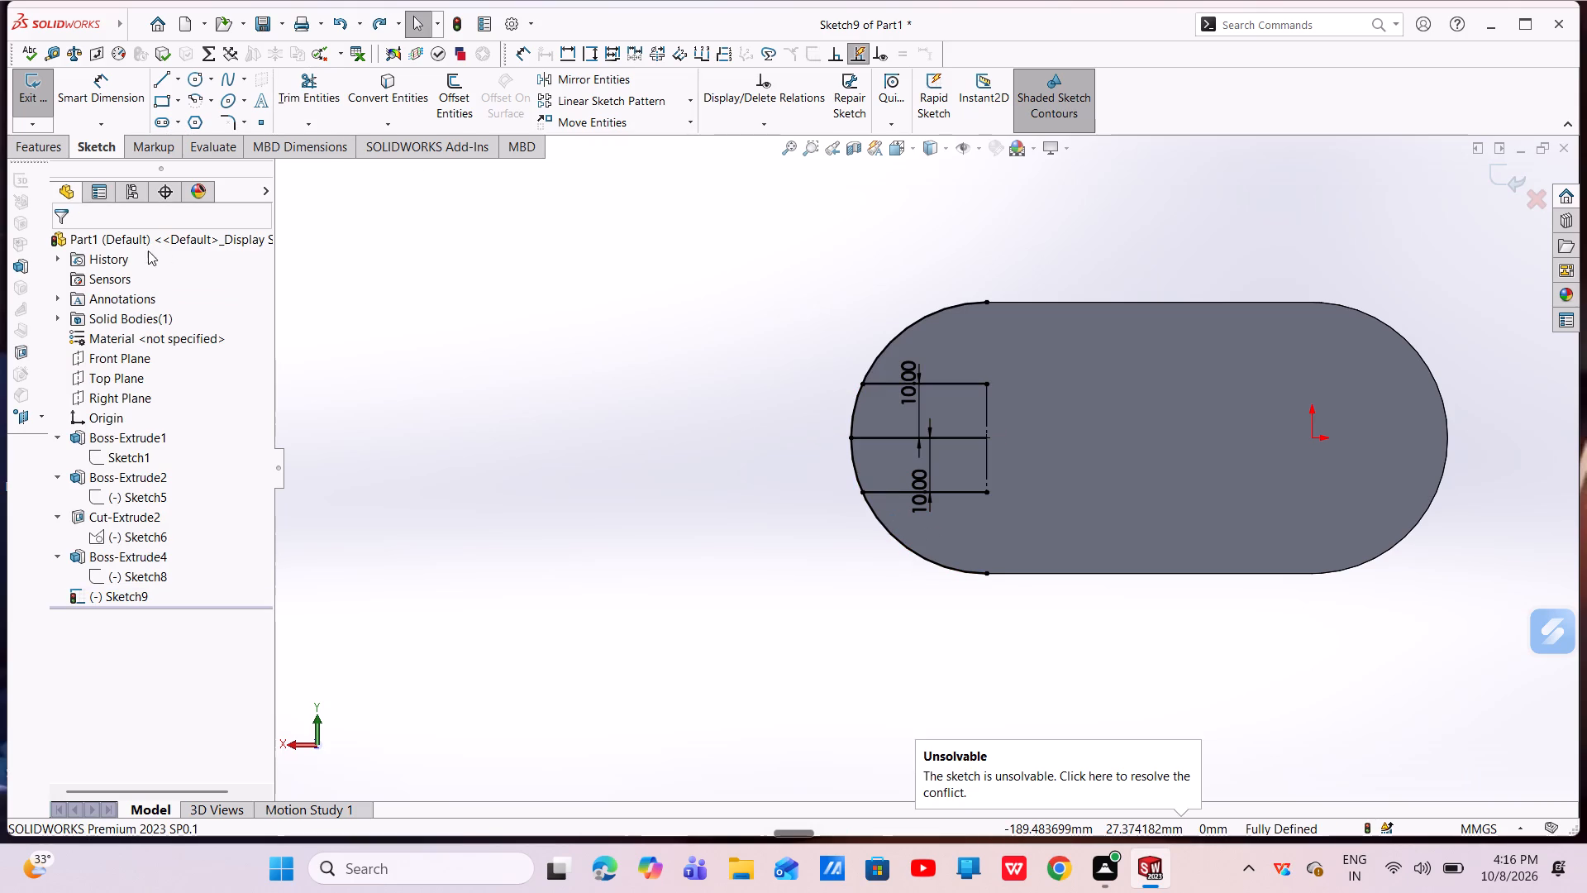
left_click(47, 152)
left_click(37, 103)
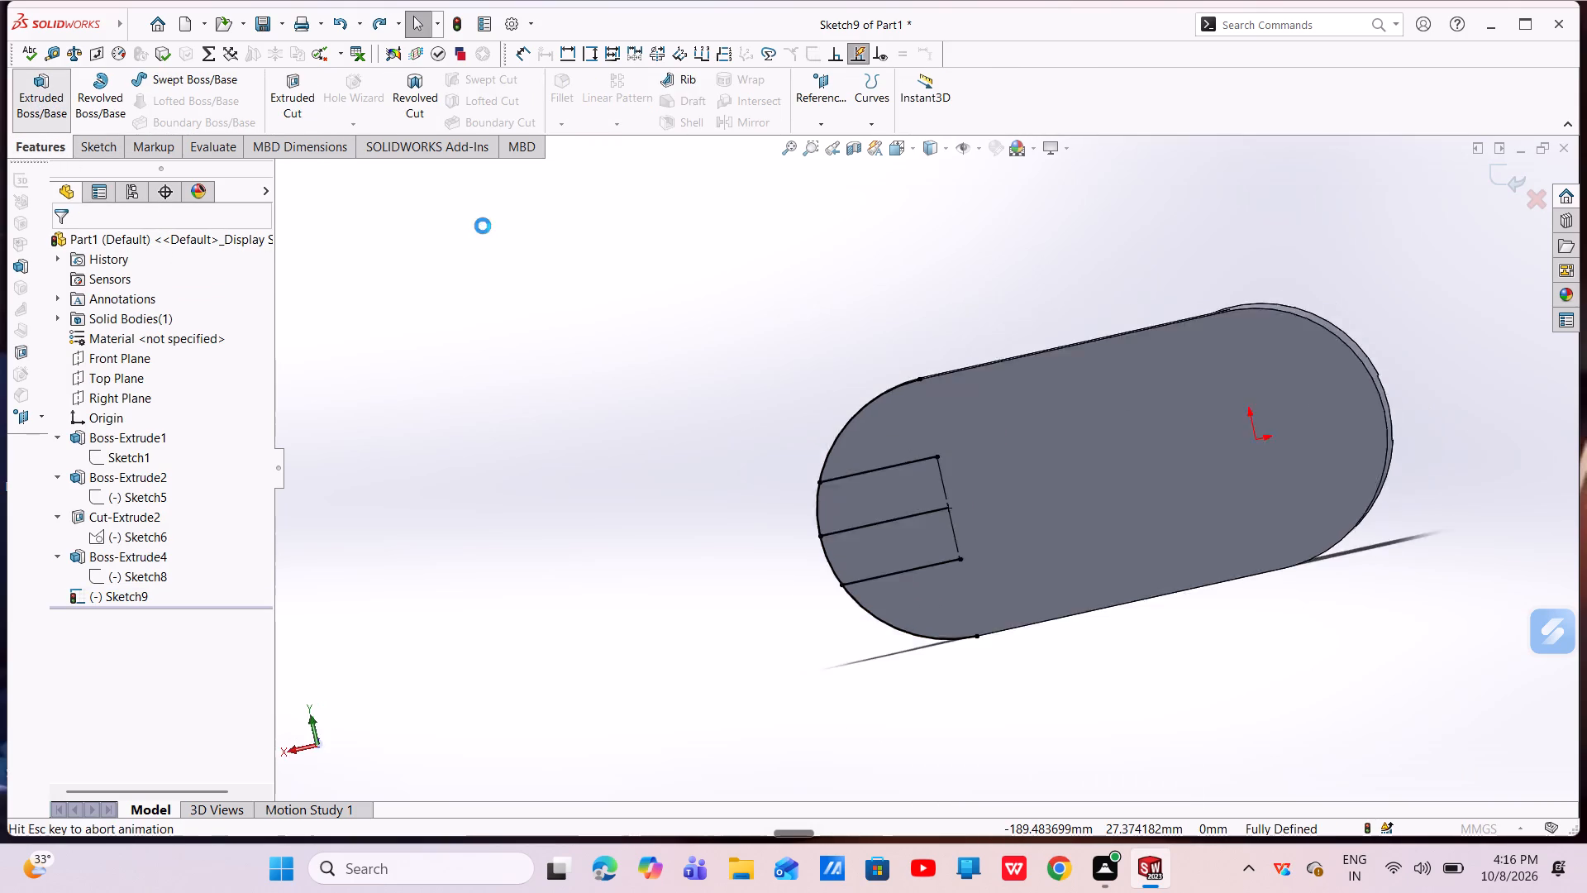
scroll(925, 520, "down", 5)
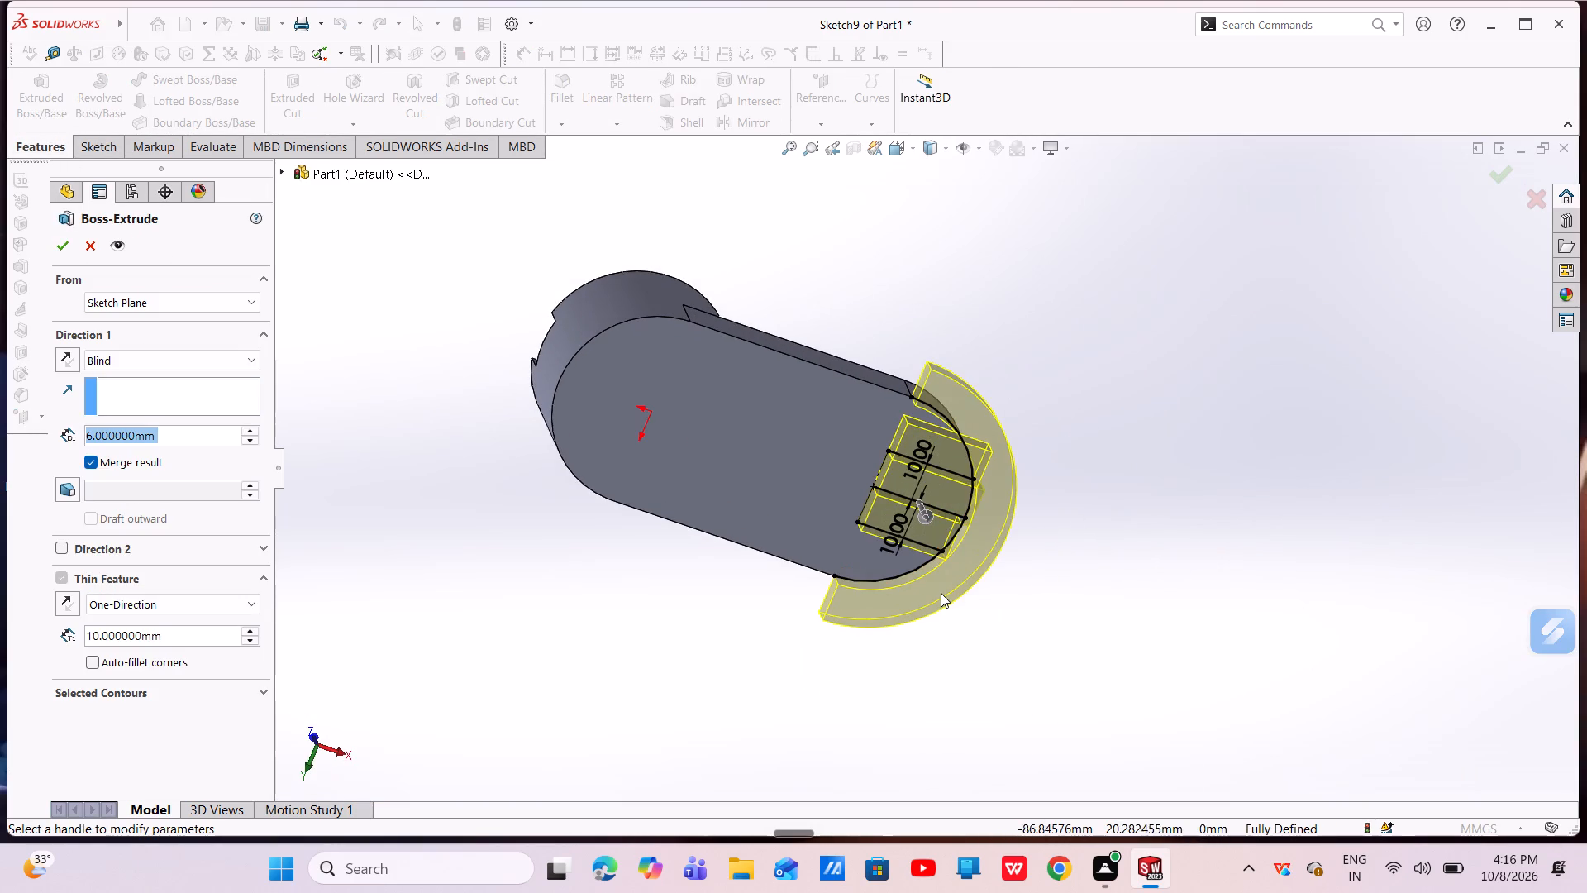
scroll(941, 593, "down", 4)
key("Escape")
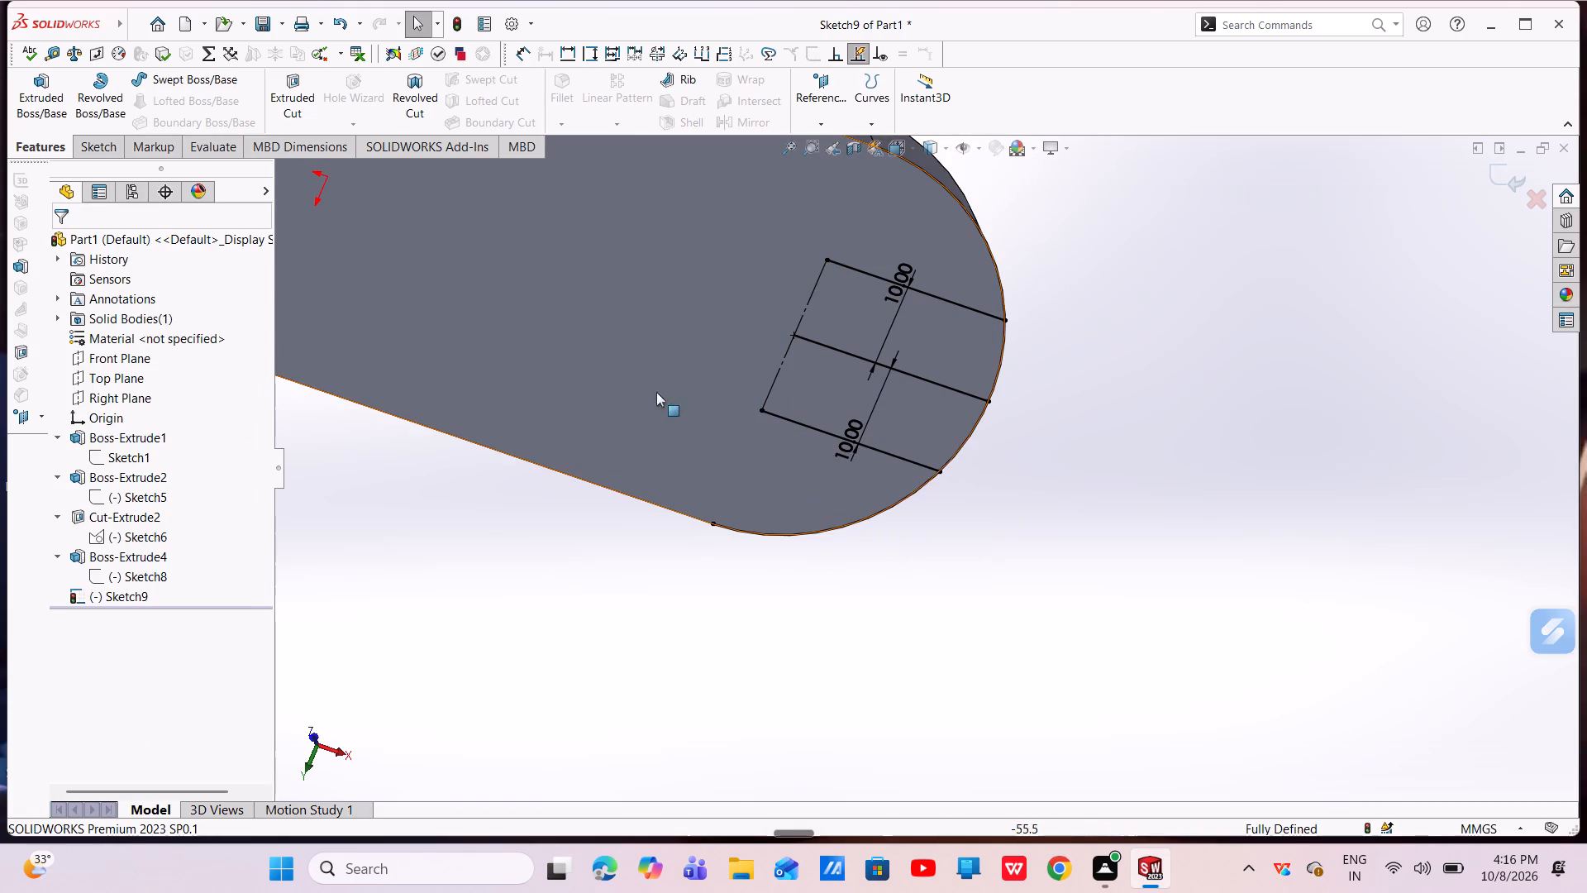
Power-trim the converted arc on both sides so only the portion between the two offset lines remains.
left_click(100, 143)
left_click(317, 85)
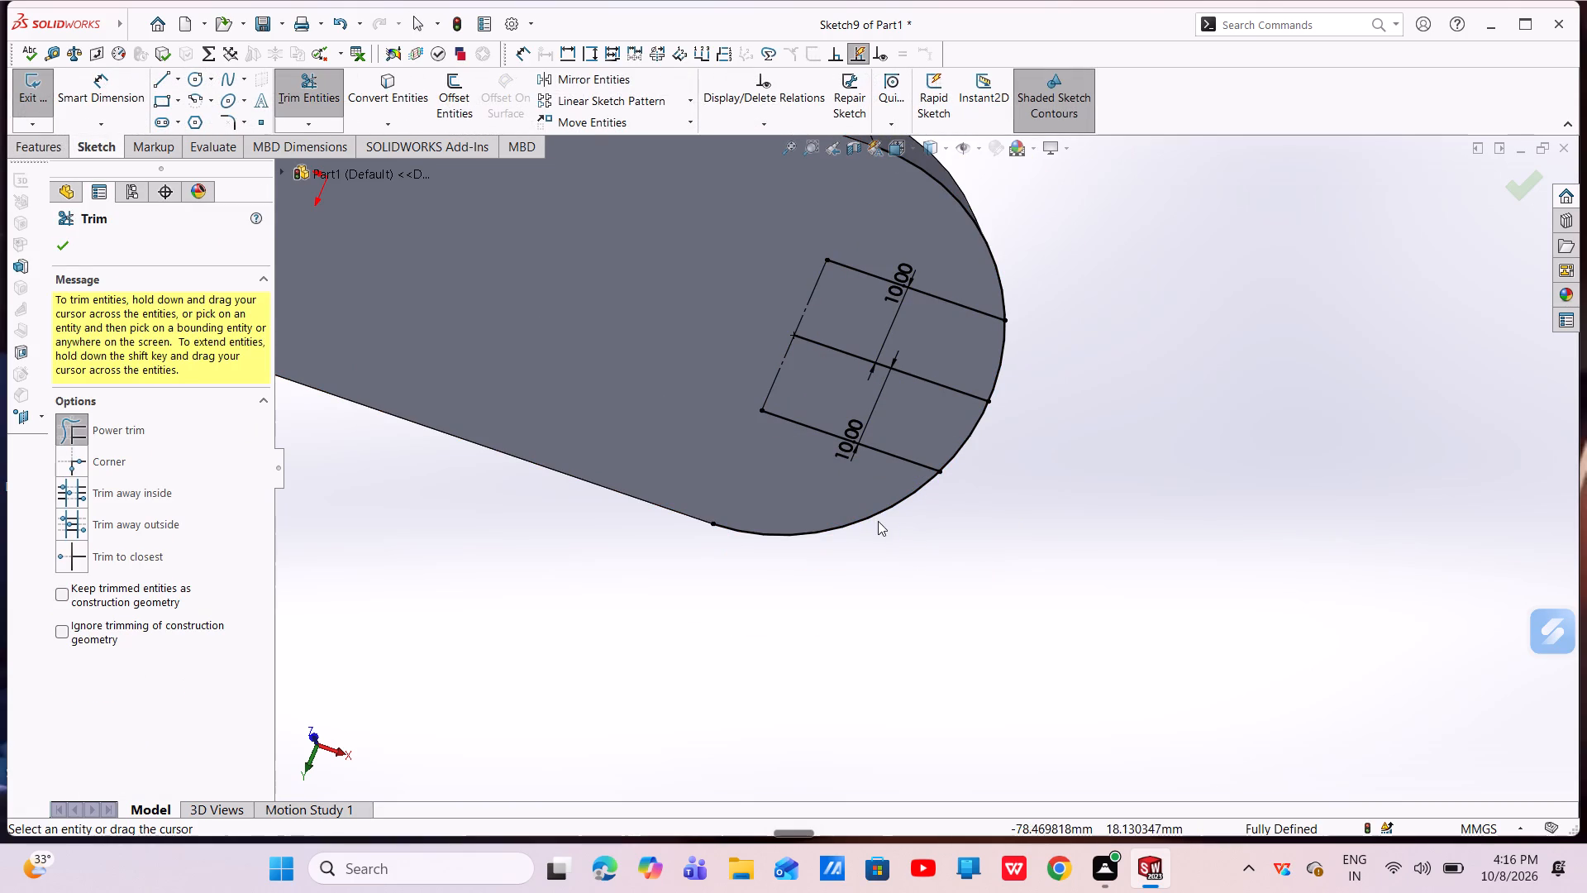
left_click_drag(869, 509, 876, 523)
left_click_drag(1015, 277, 986, 281)
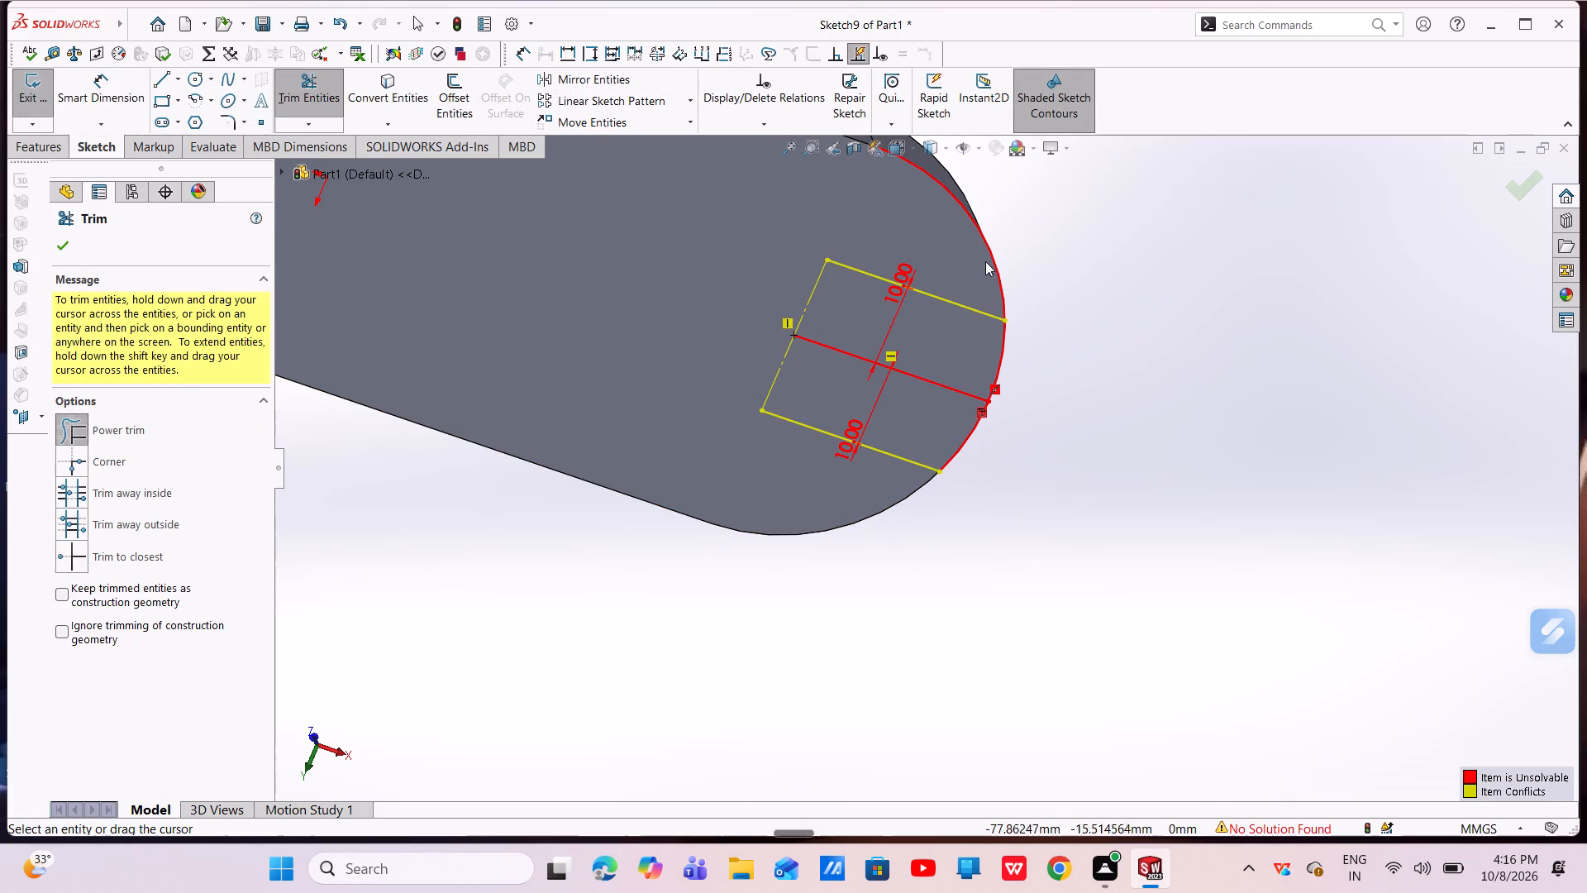
left_click(987, 254)
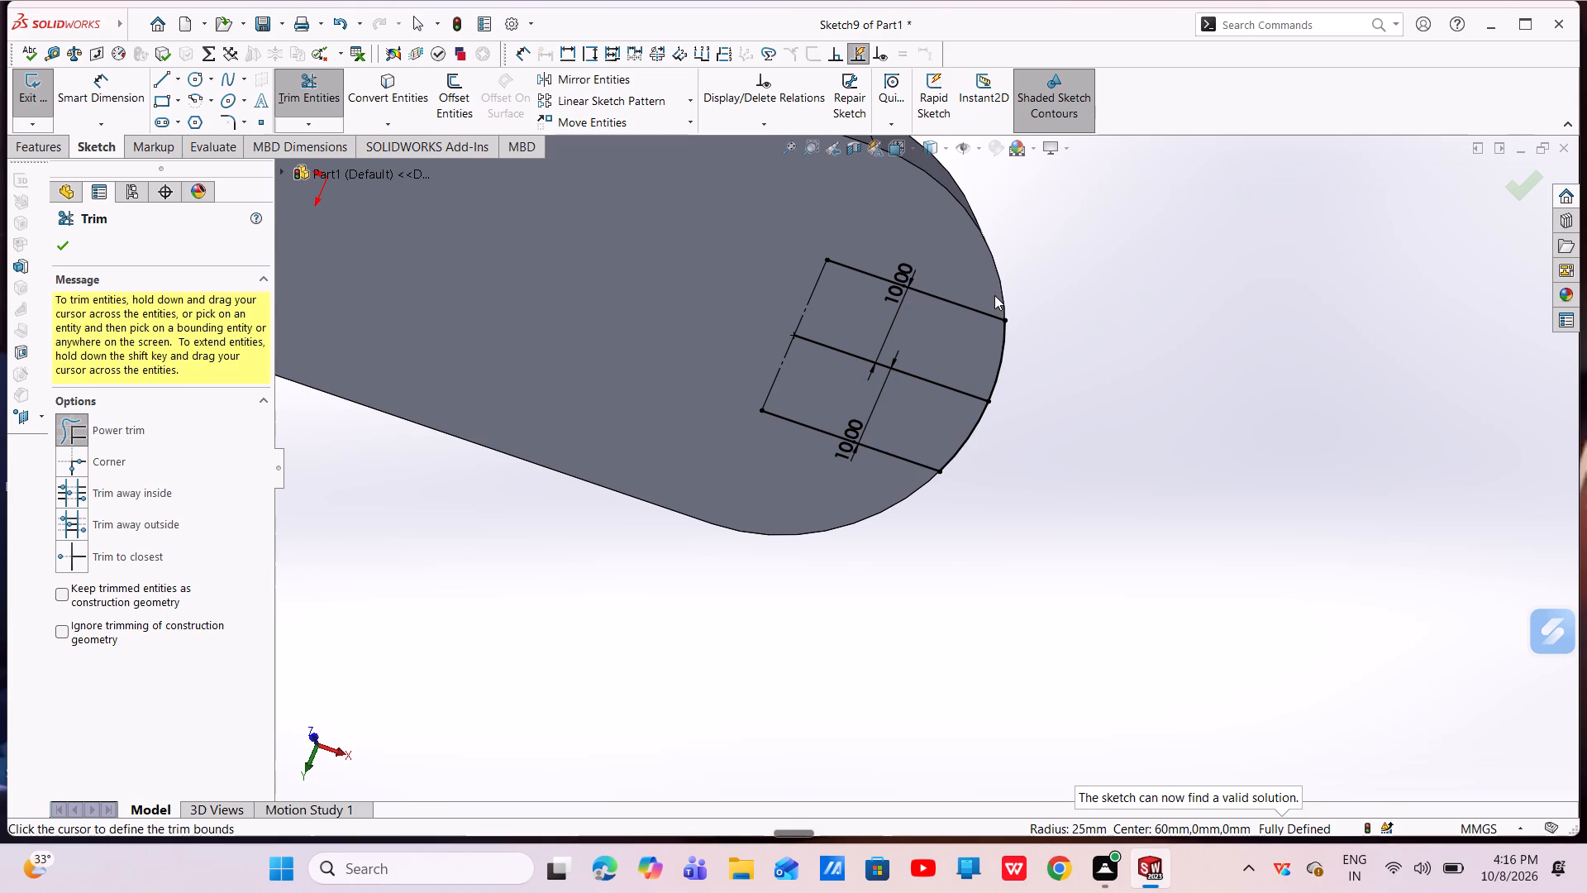
key("Escape")
key("Escape")
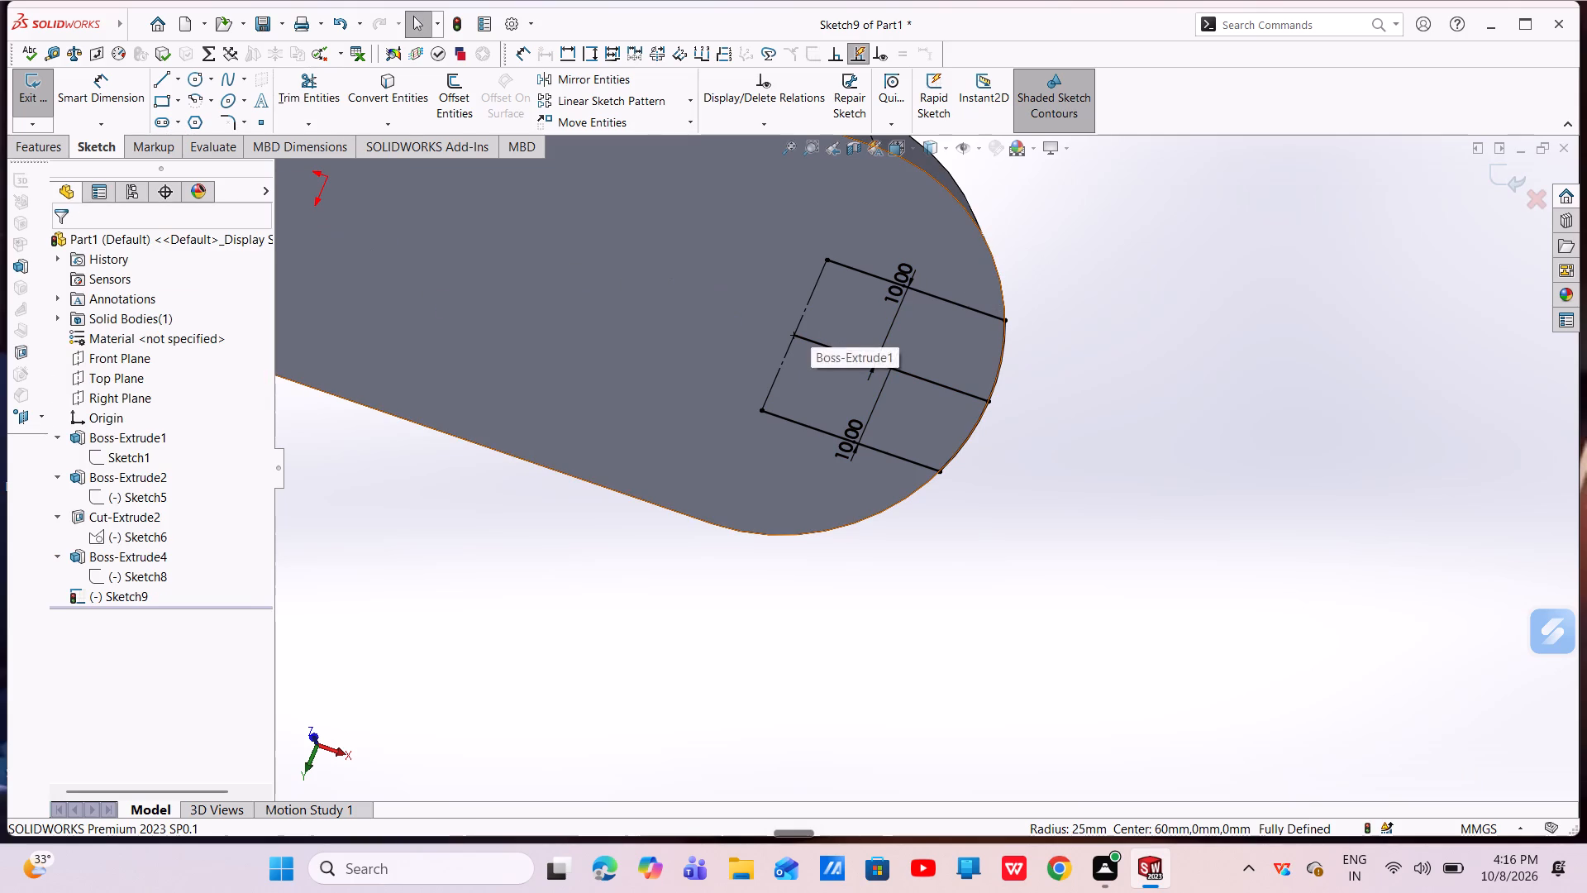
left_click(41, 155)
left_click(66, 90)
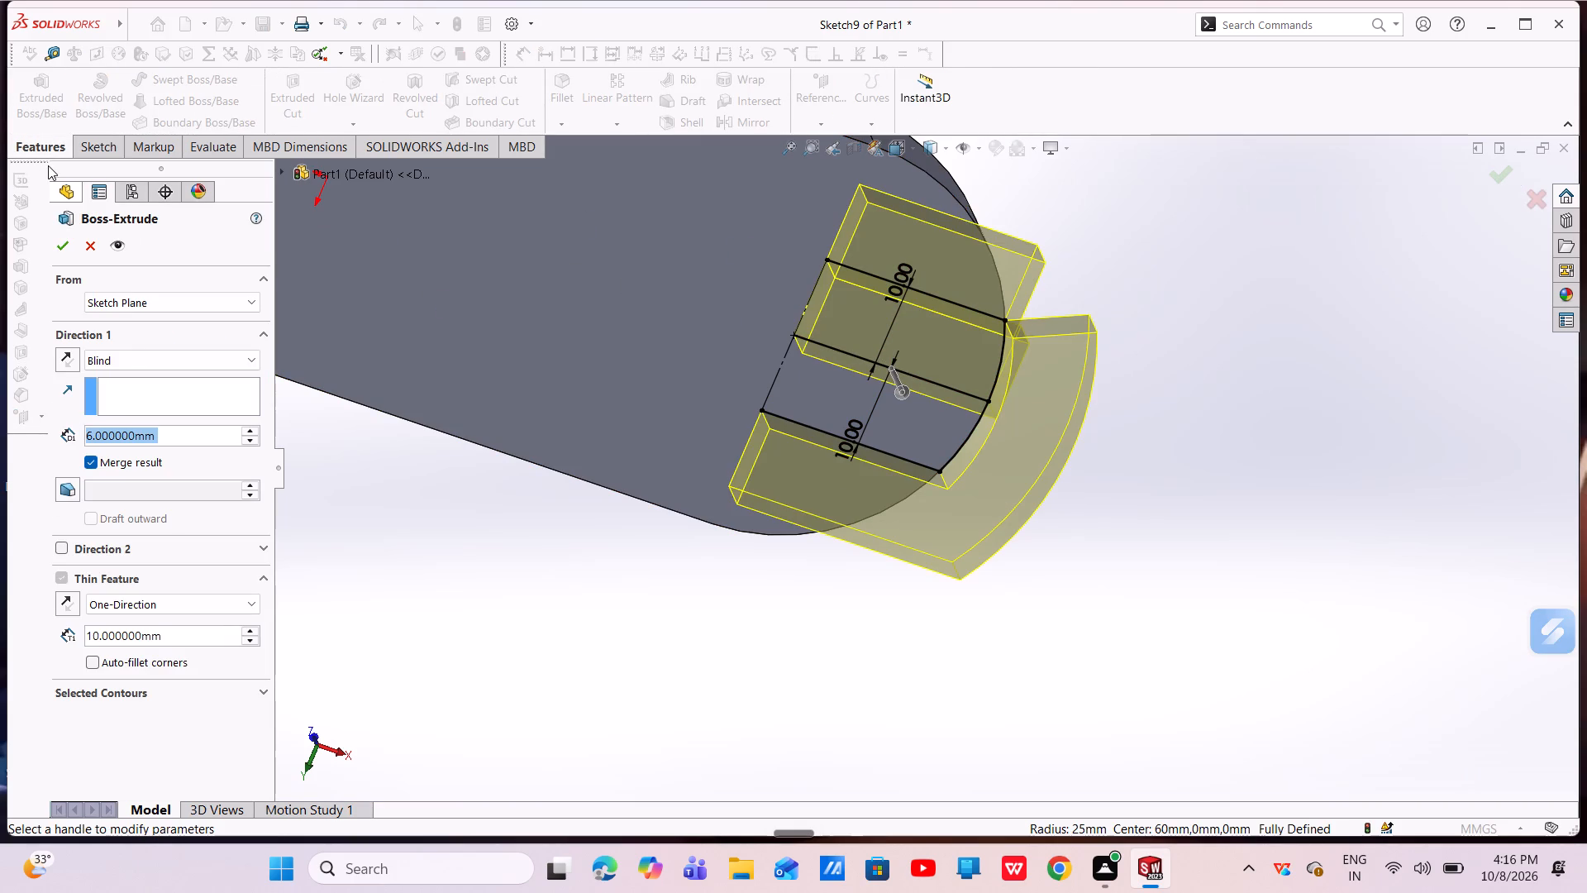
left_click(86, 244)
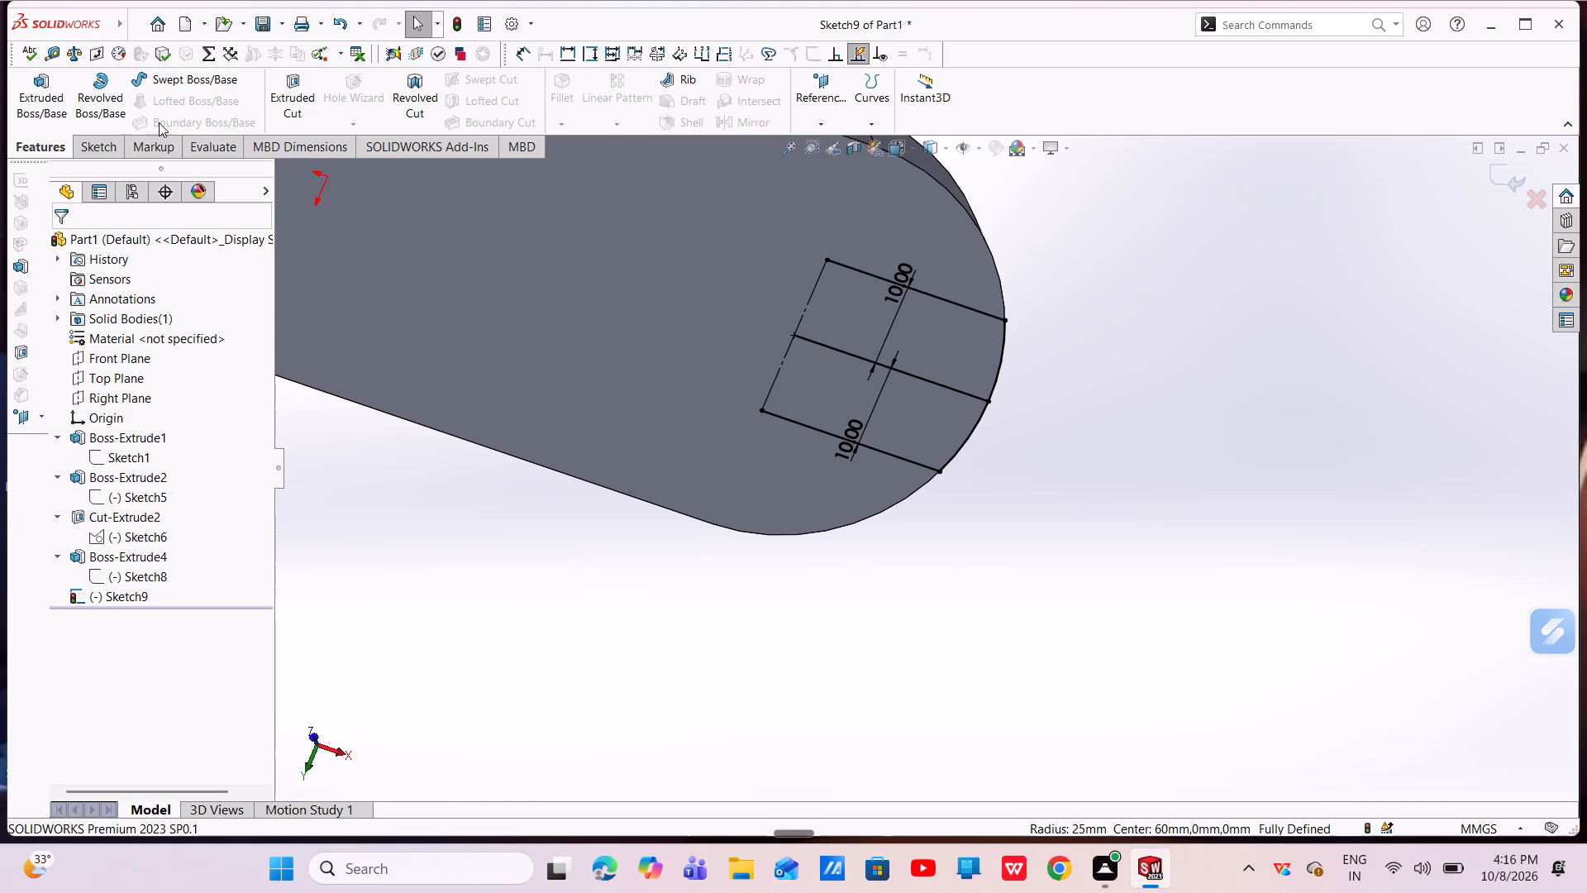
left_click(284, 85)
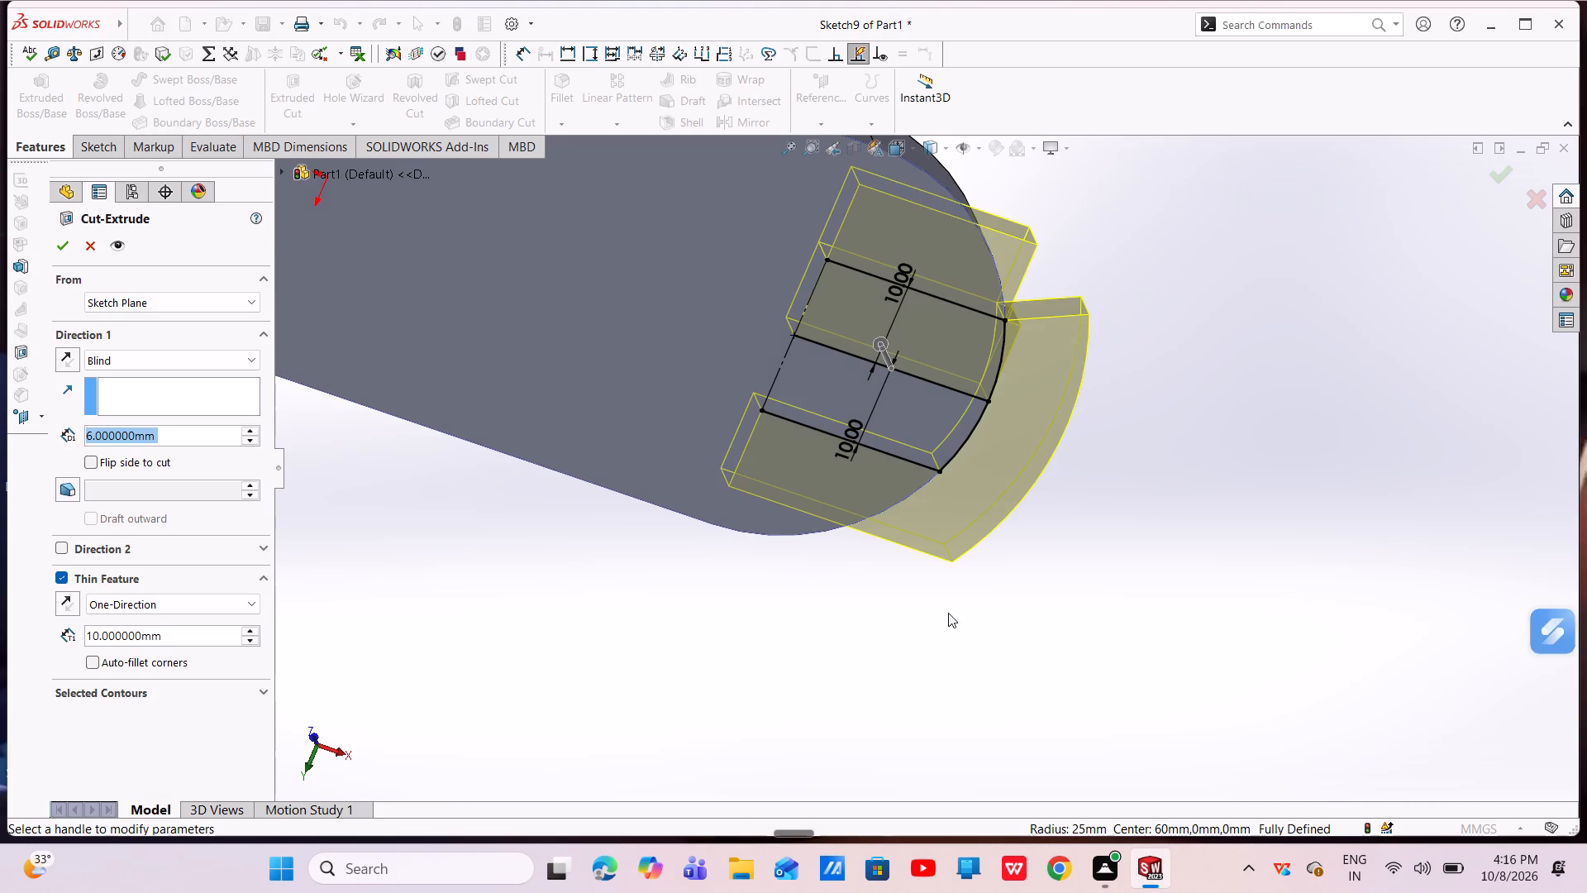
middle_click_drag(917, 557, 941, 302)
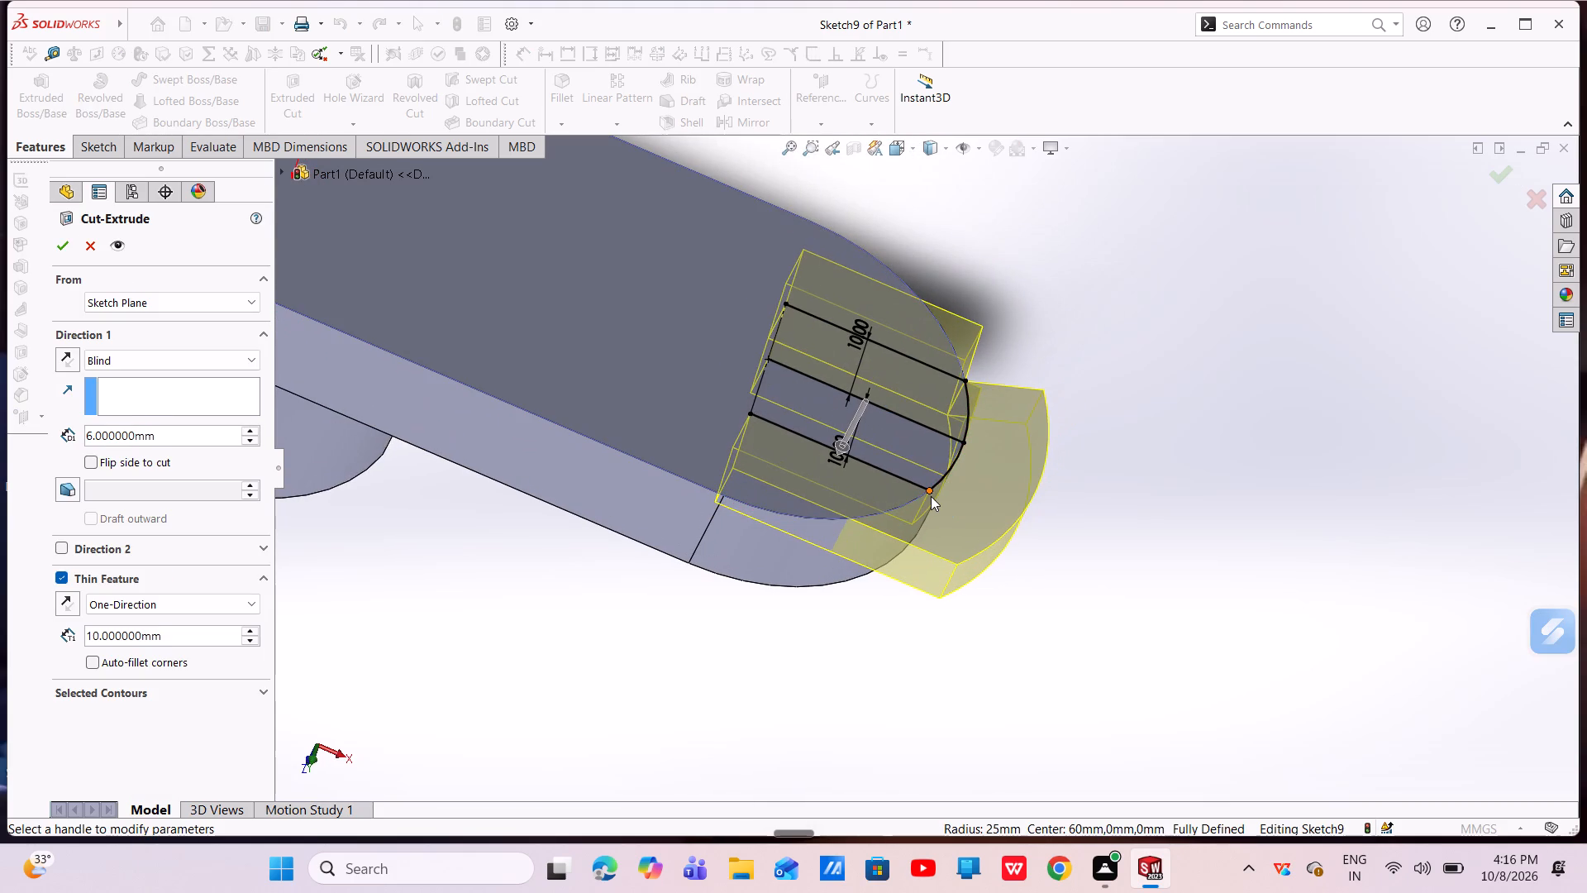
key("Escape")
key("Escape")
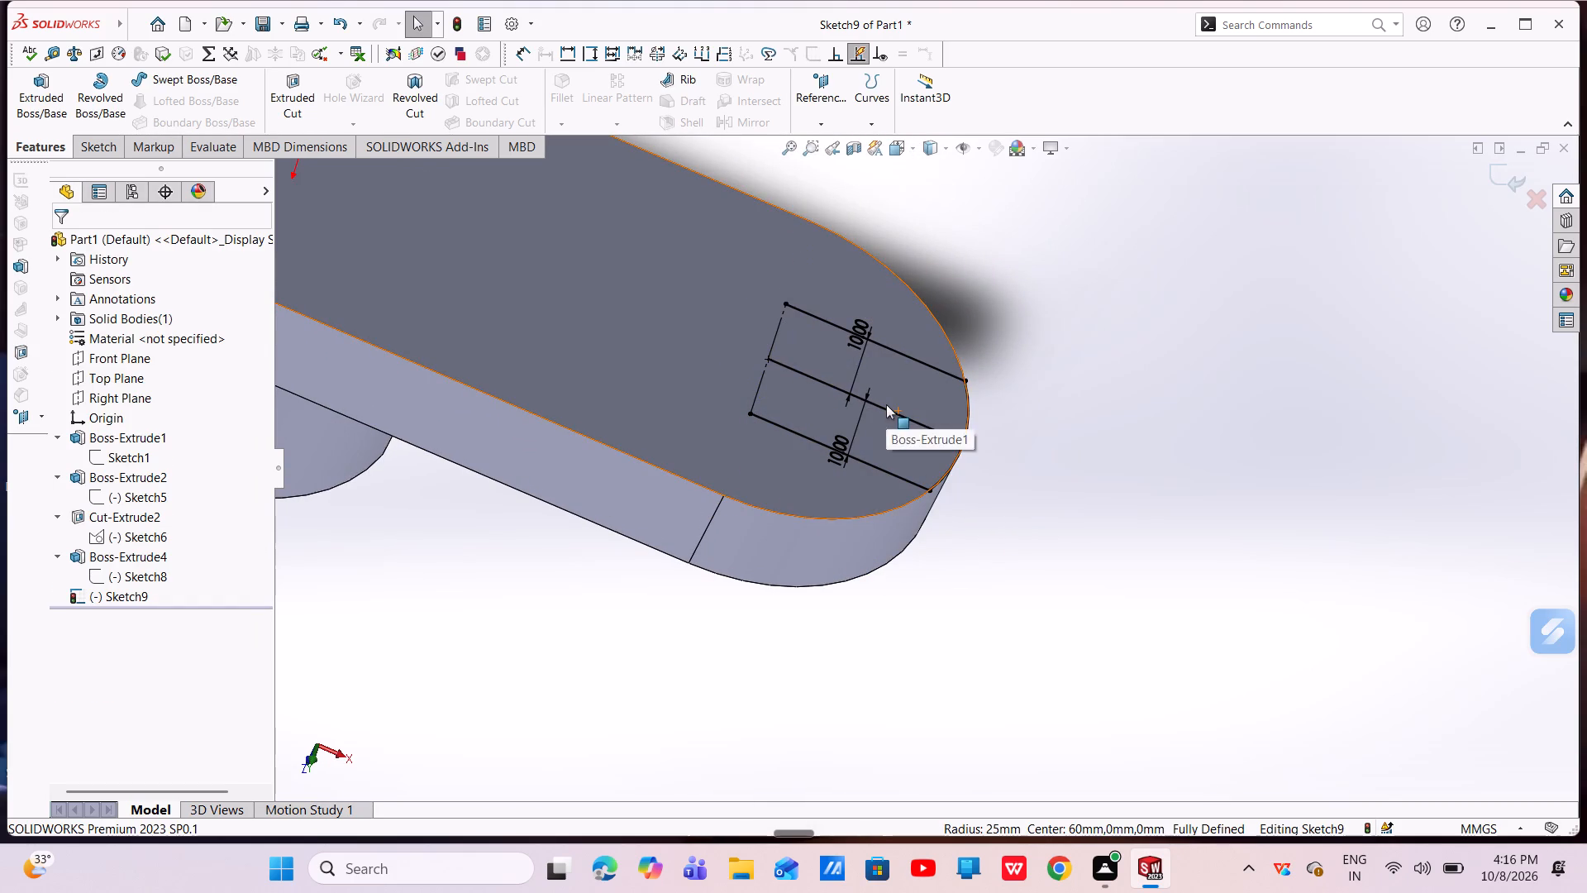
Delete the middle line between the two offset lines in the slotted end's underside sketch.
left_click(885, 410)
right_click(889, 408)
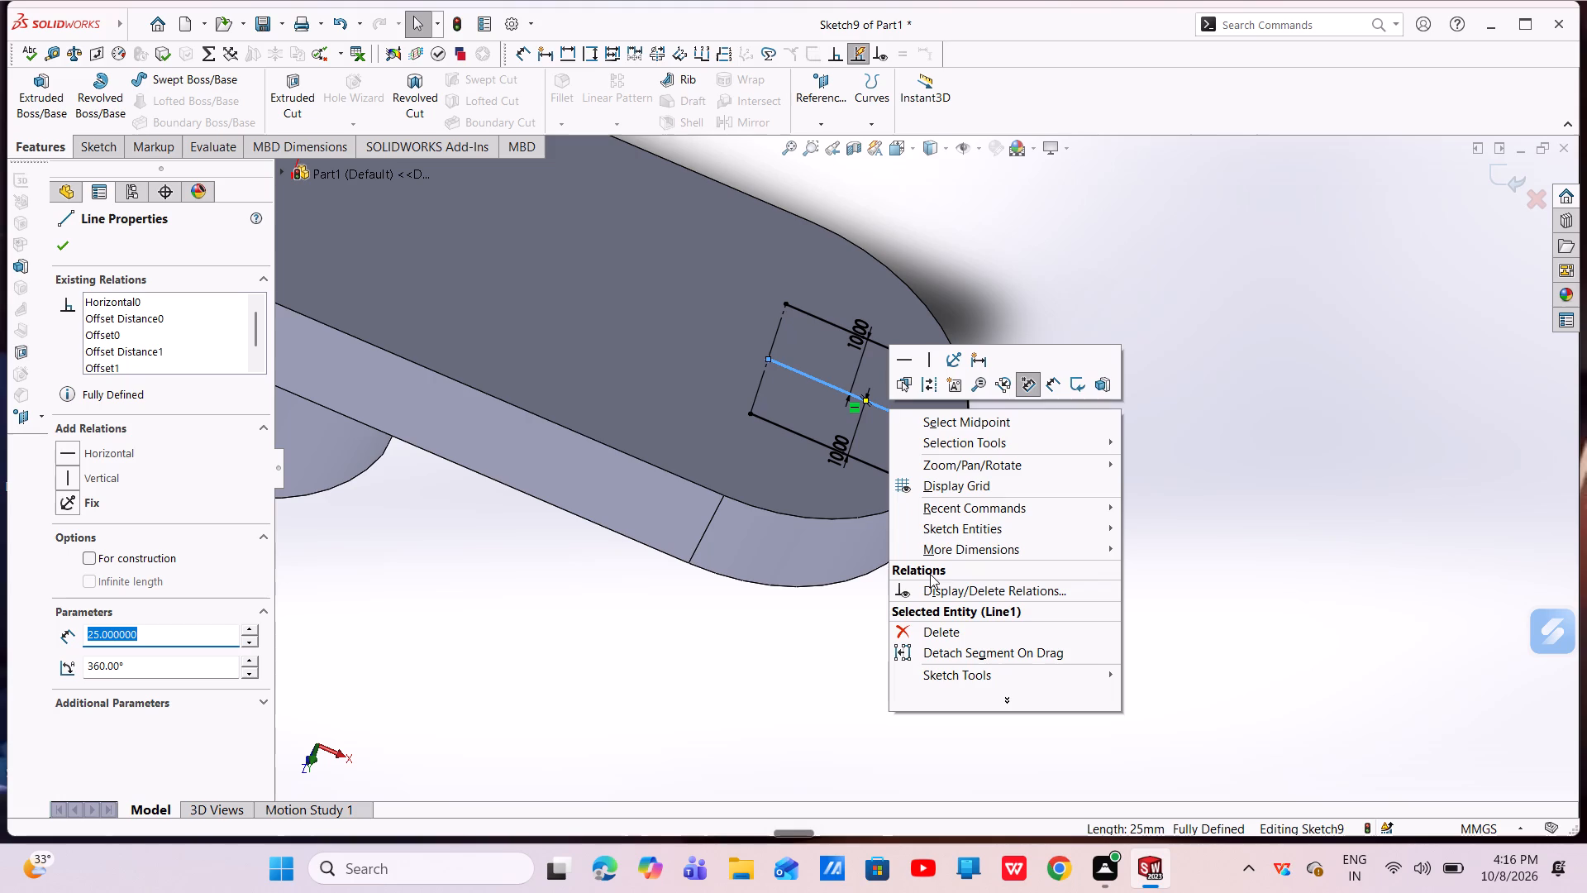
left_click(910, 627)
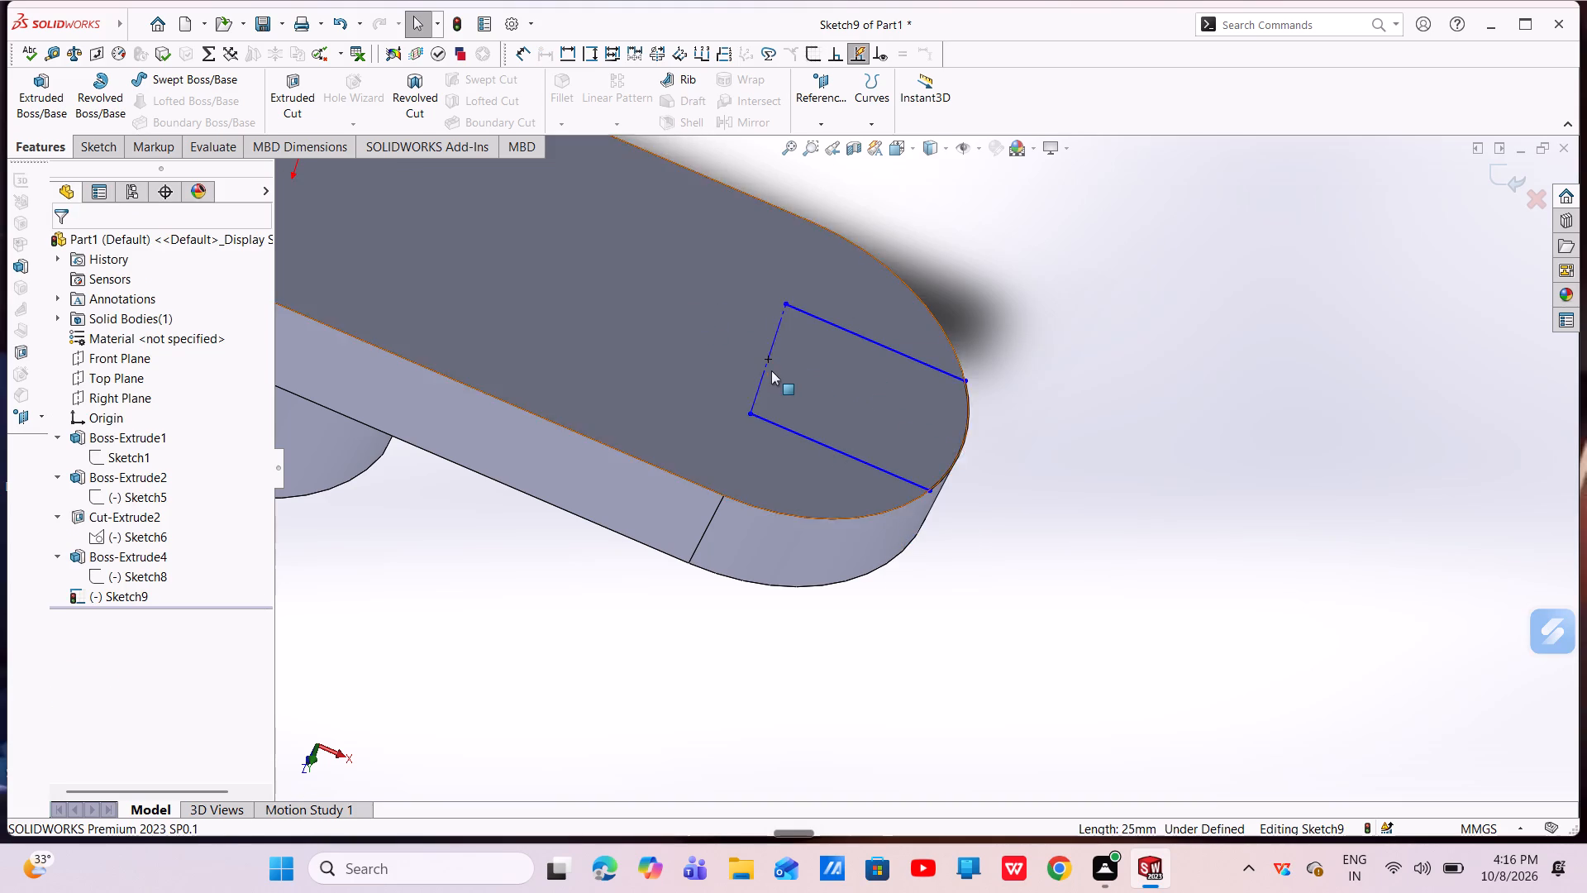
Extrude-cut the region bounded by the two offset lines and the rounded end as a blind cut 6 mm deep.
scroll(771, 369, "down", 5)
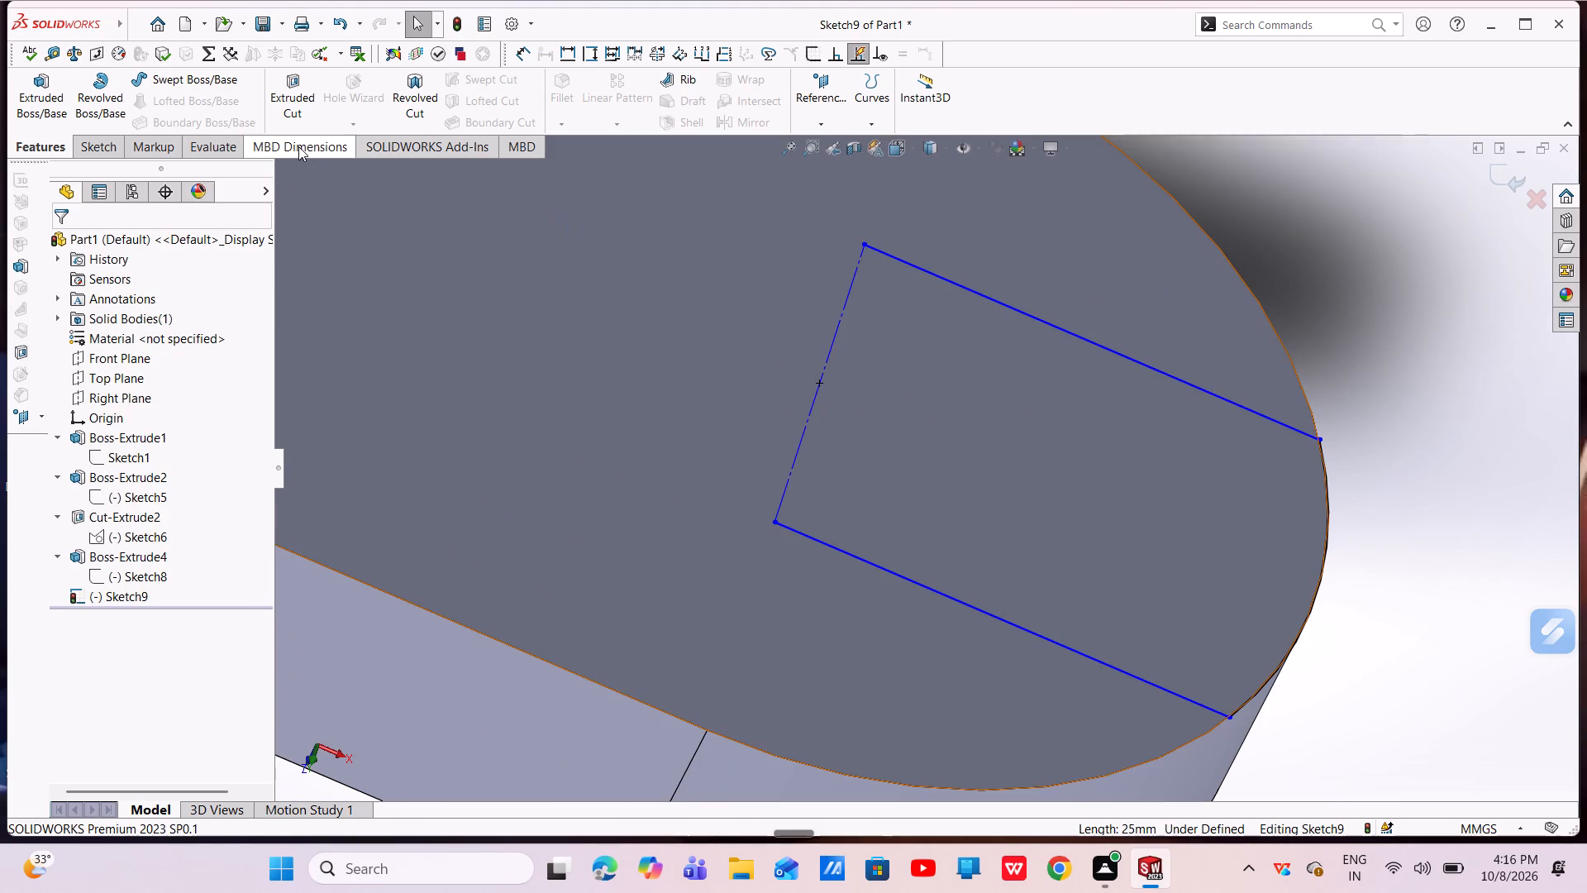
left_click(293, 102)
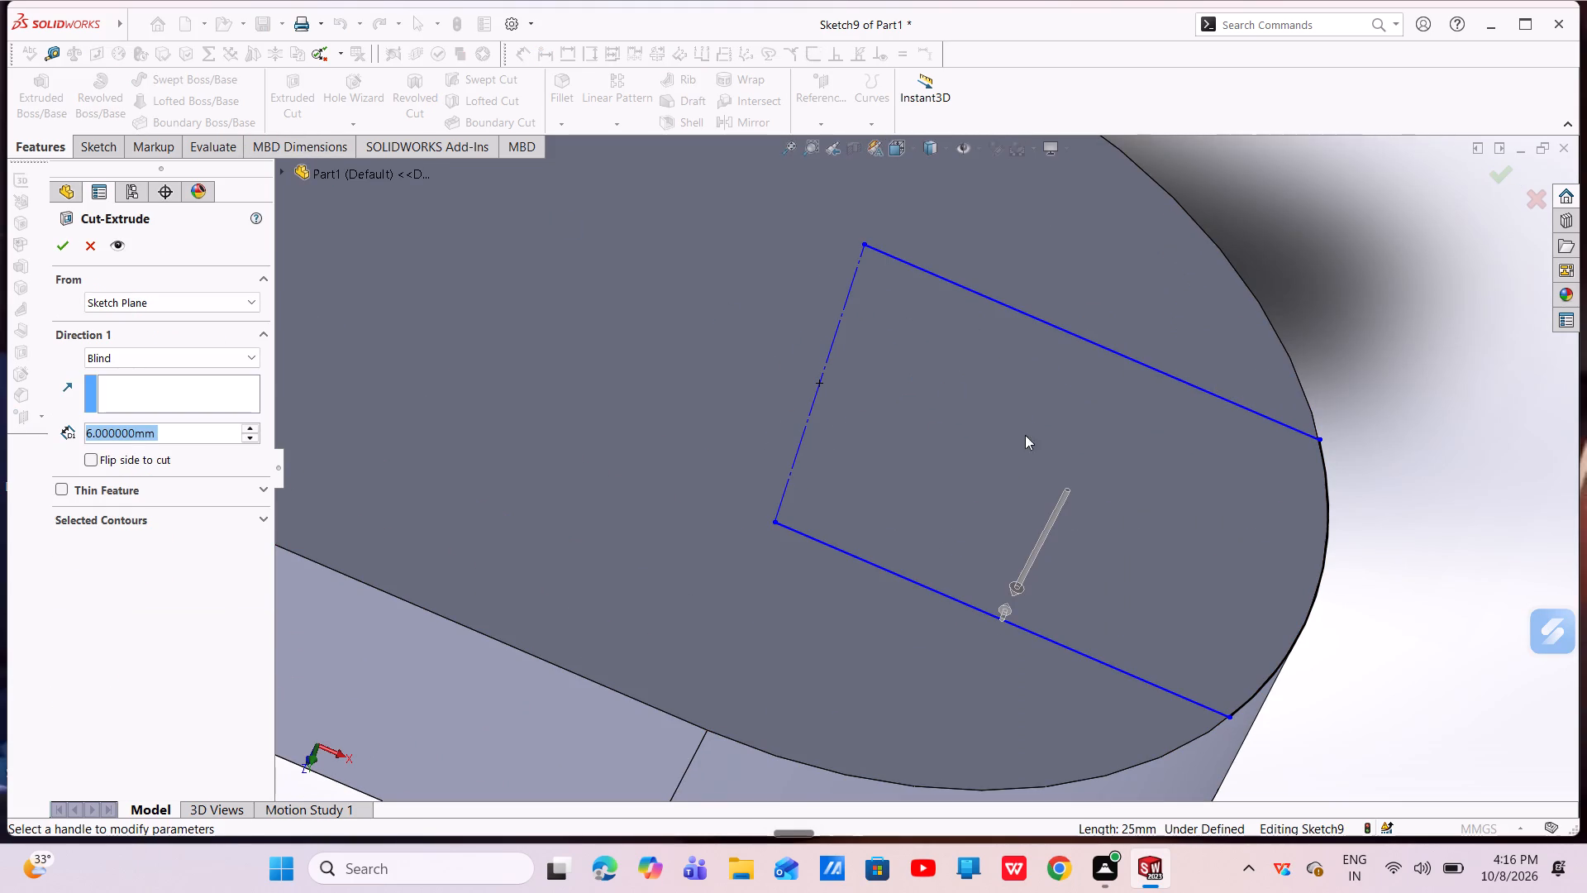
scroll(1043, 492, "up", 3)
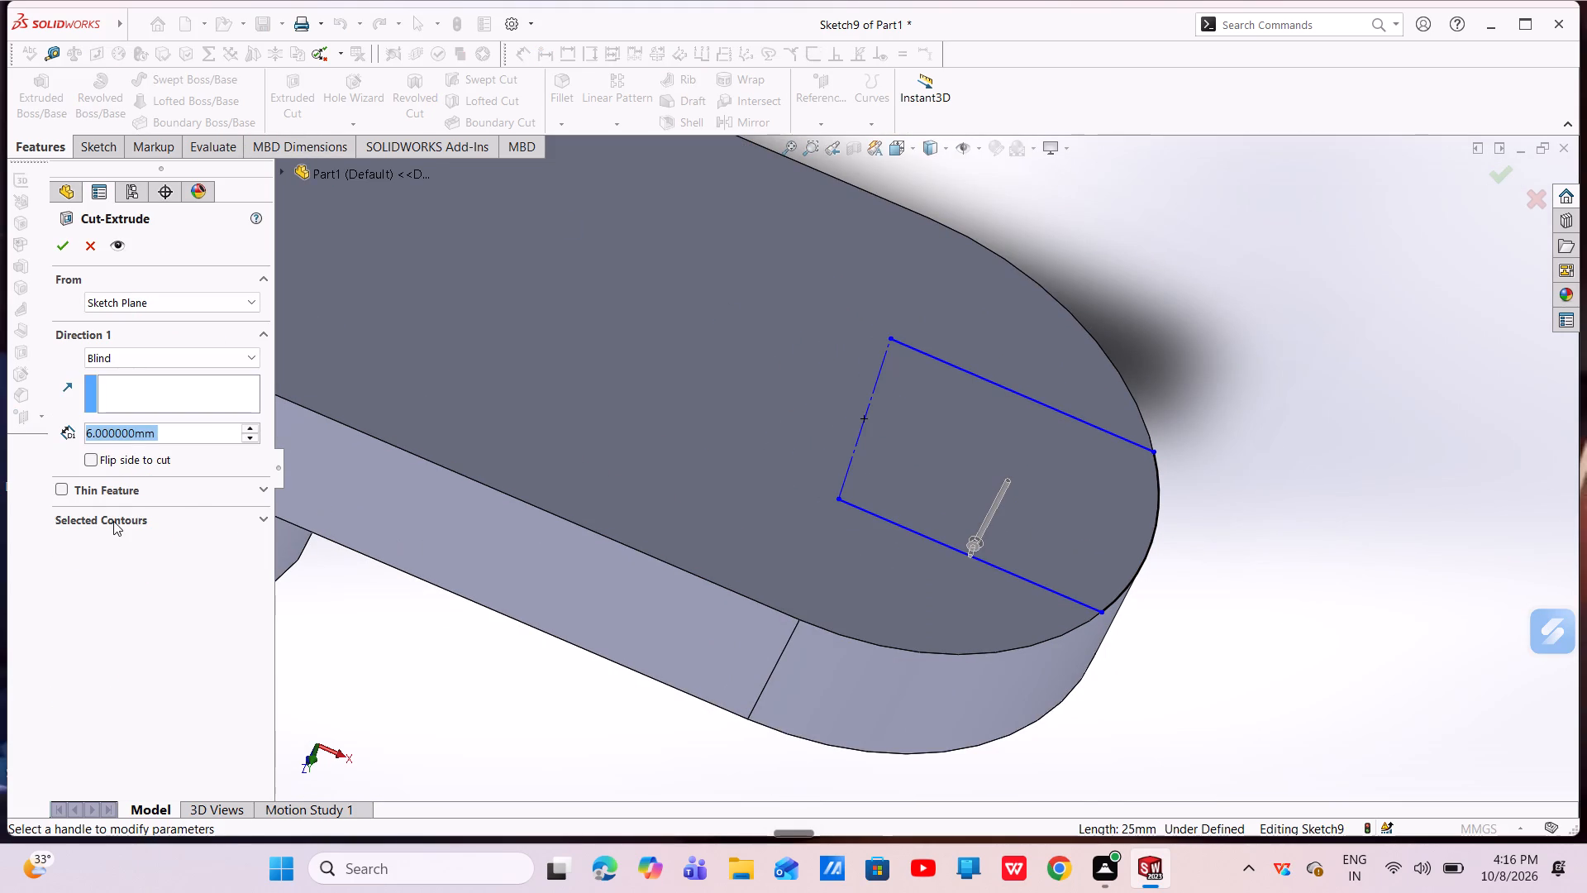
left_click(107, 521)
left_click(118, 539)
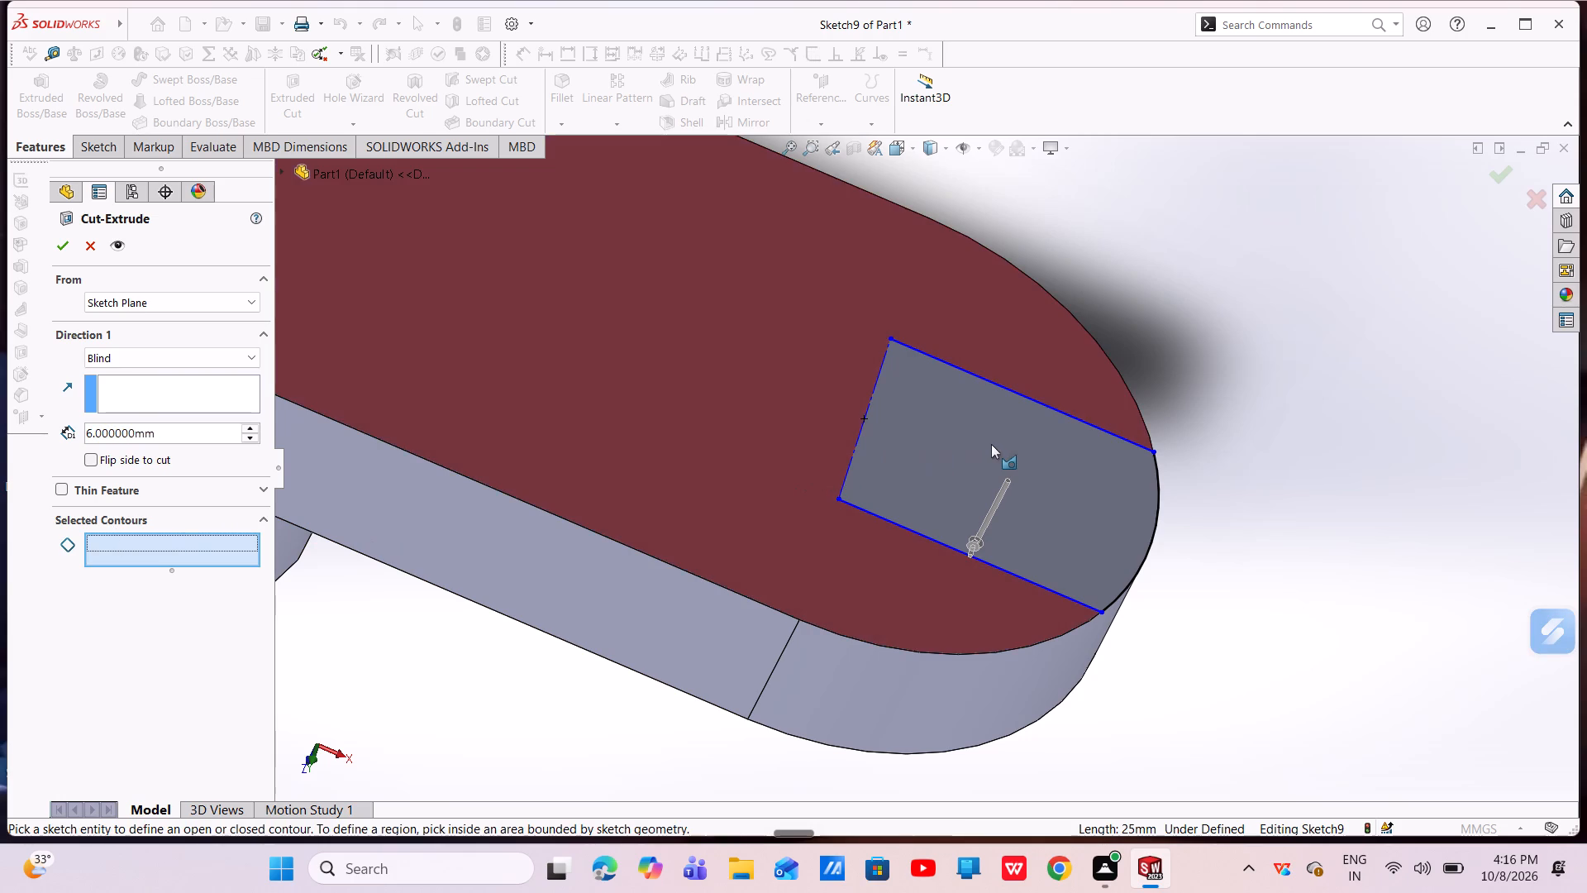
left_click(991, 444)
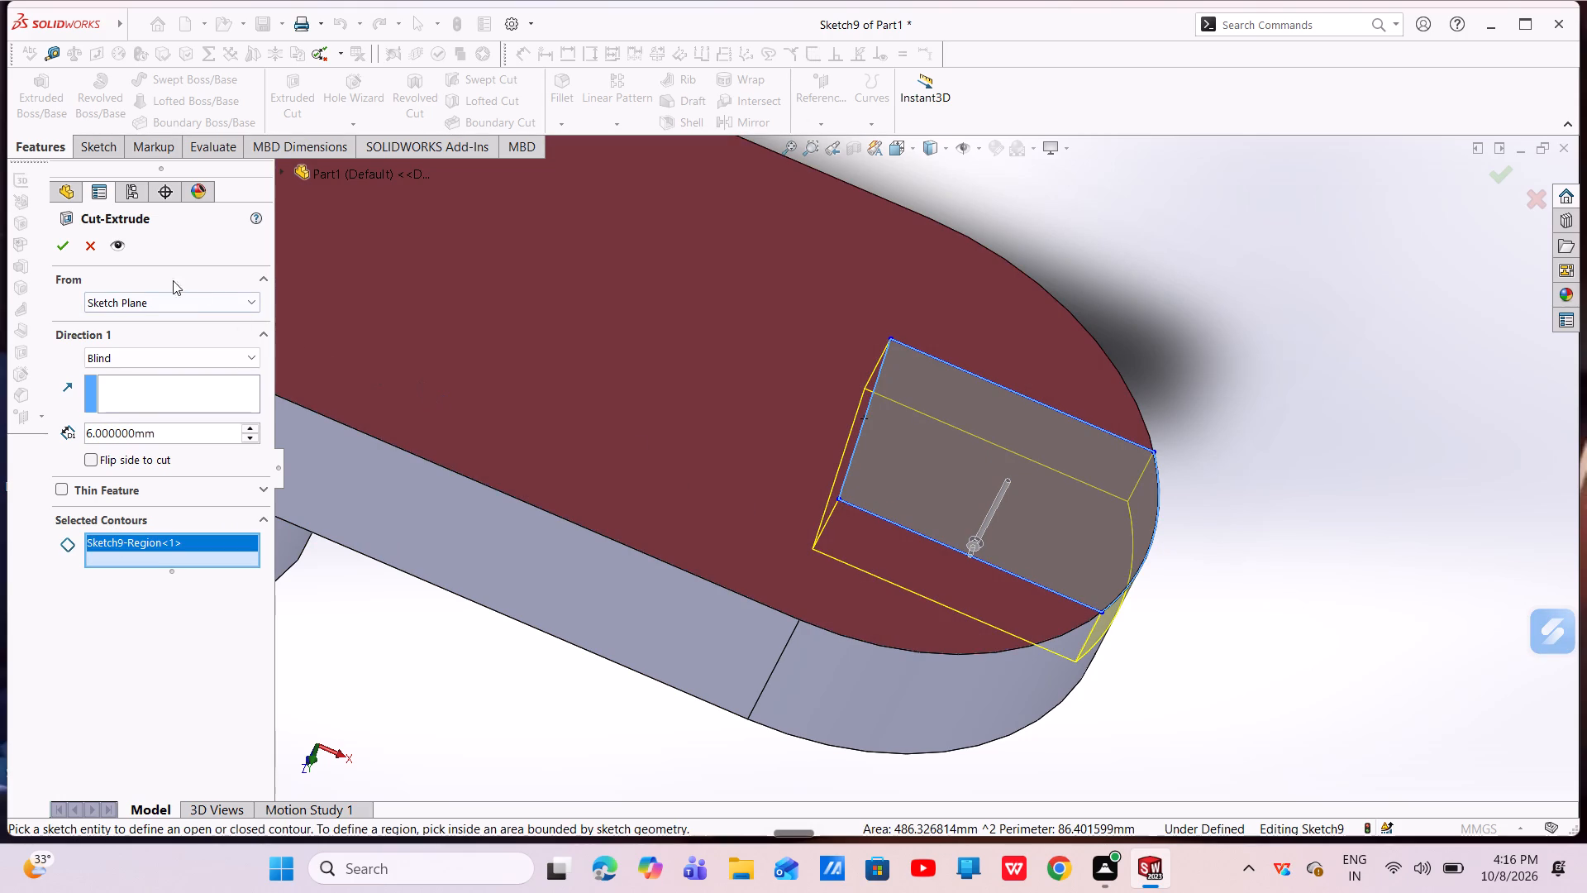
left_click(67, 252)
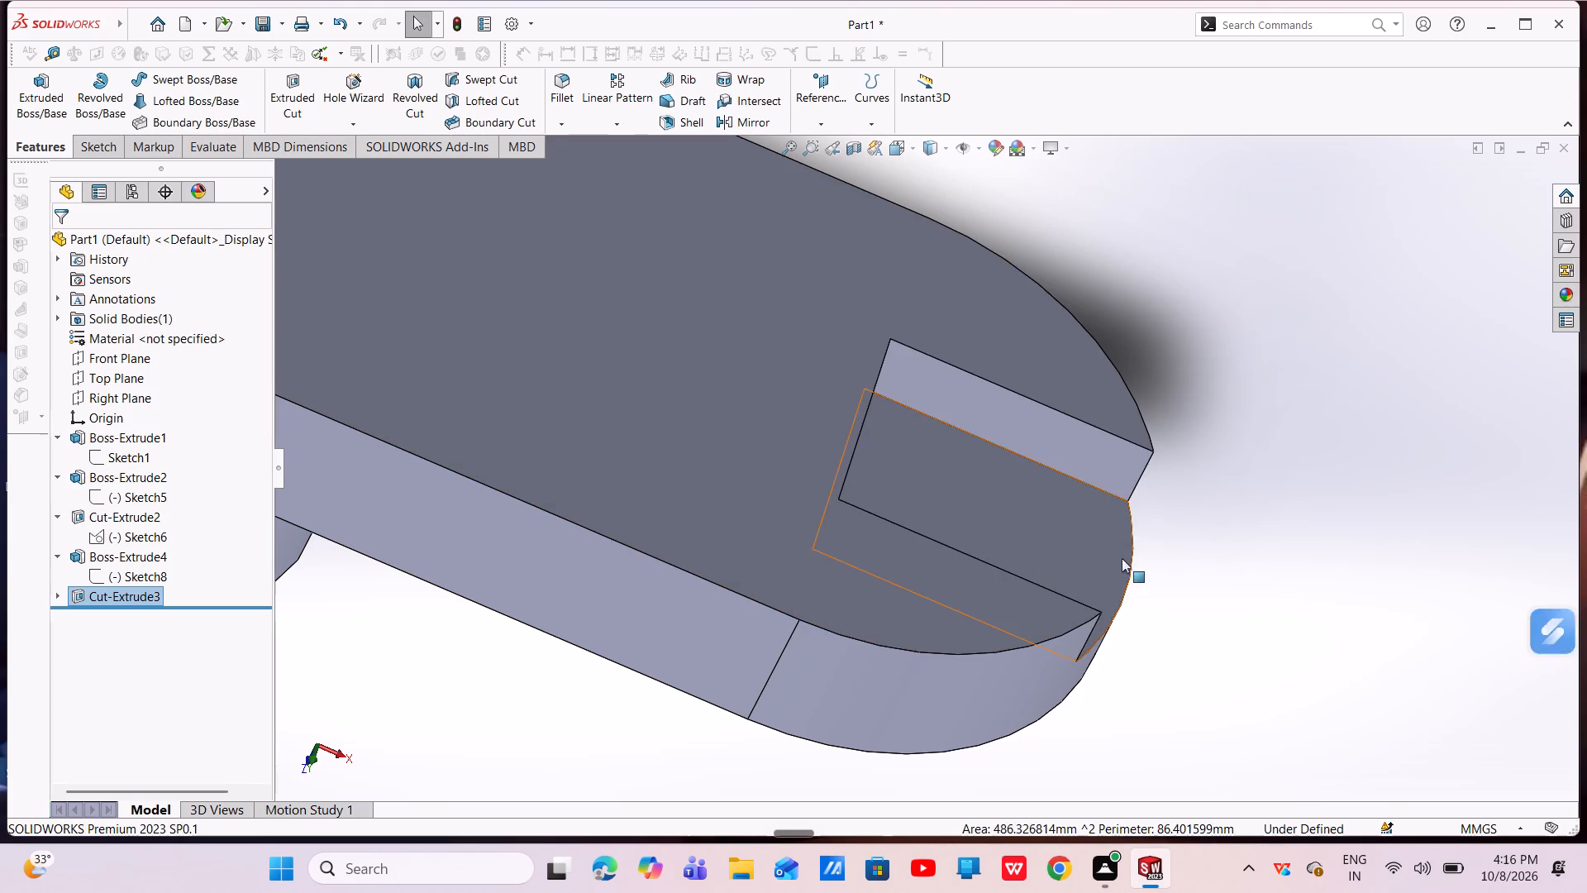
Inspect the lever from several sides, checking the new end cut, the slotted boss and the notched cylinder.
scroll(1122, 558, "up", 3)
middle_click_drag(1122, 551, 861, 482)
scroll(757, 717, "up", 4)
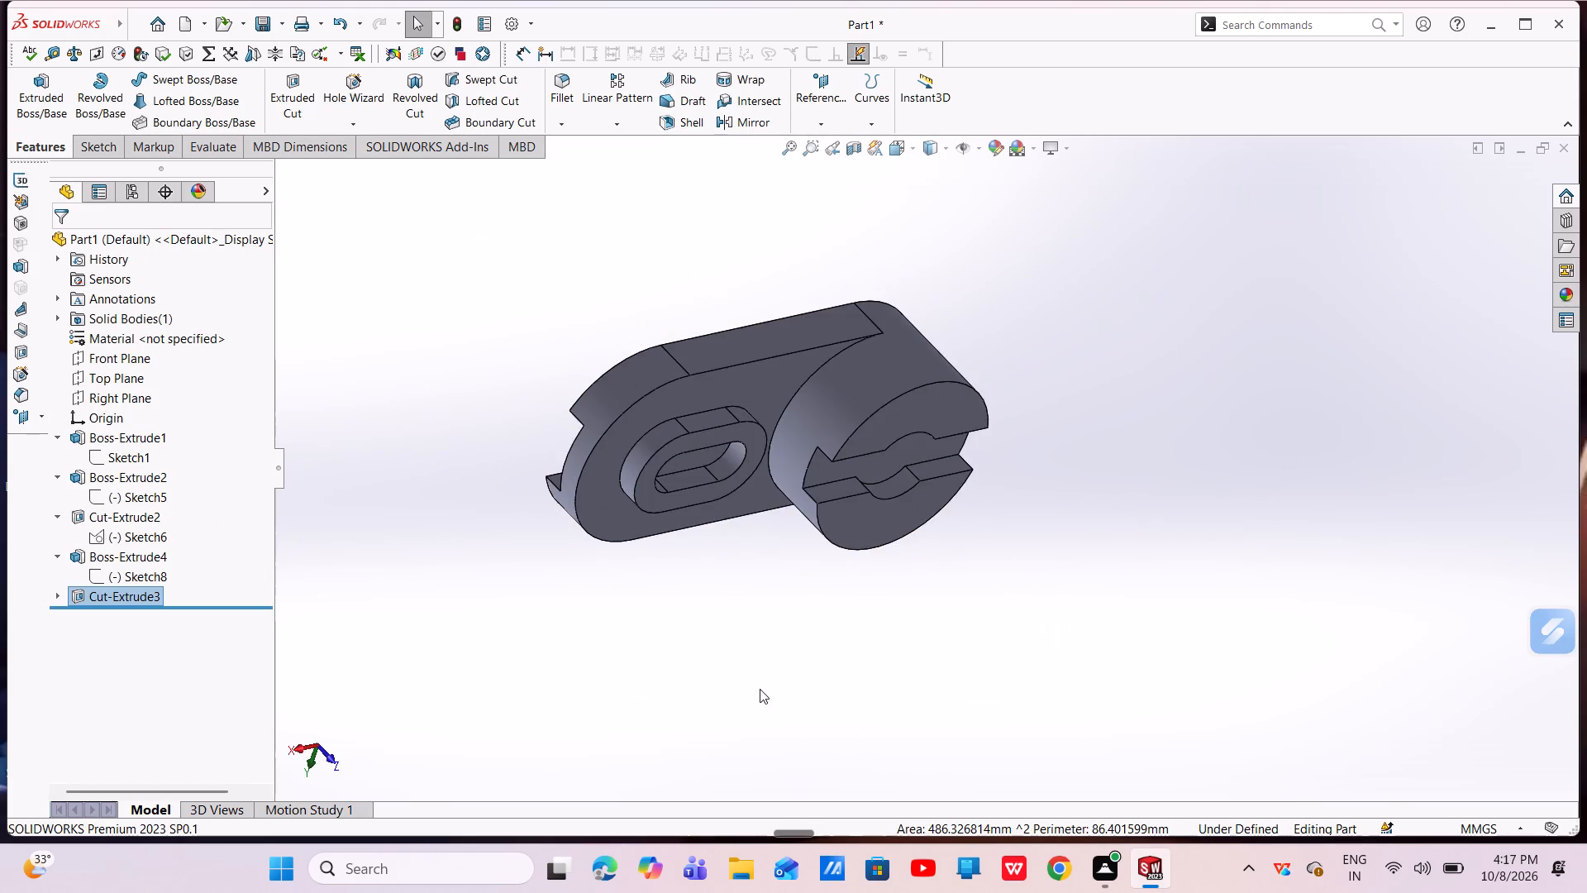
middle_click_drag(762, 682, 851, 463)
scroll(788, 423, "up", 4)
middle_click_drag(789, 454, 741, 497)
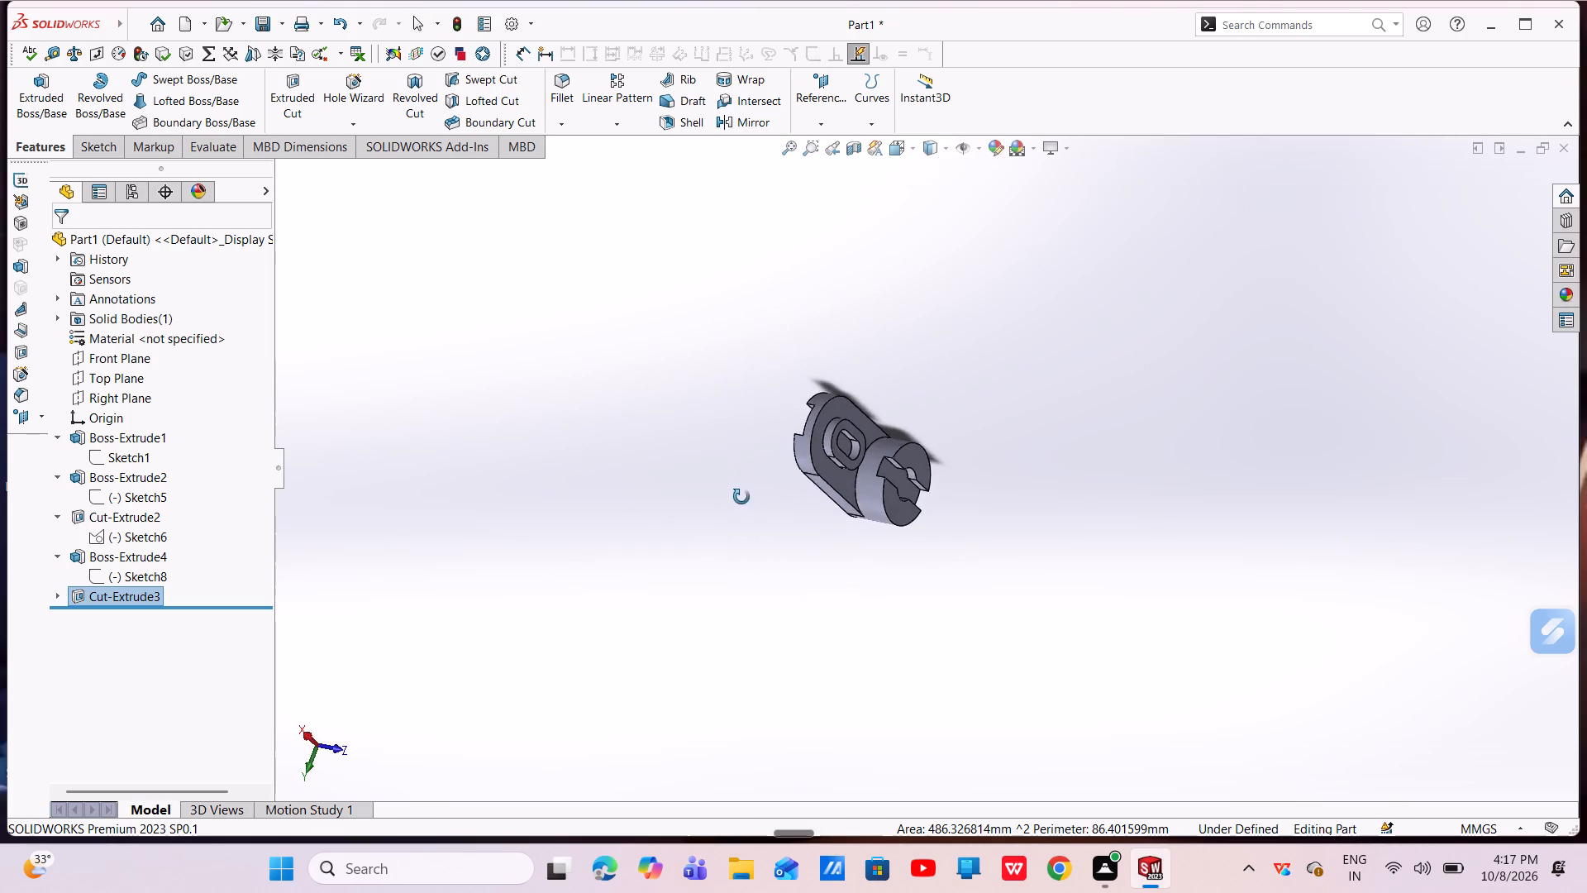
middle_click_drag(741, 497, 736, 504)
scroll(994, 532, "up", 2)
scroll(906, 524, "down", 6)
middle_click_drag(914, 512, 982, 523)
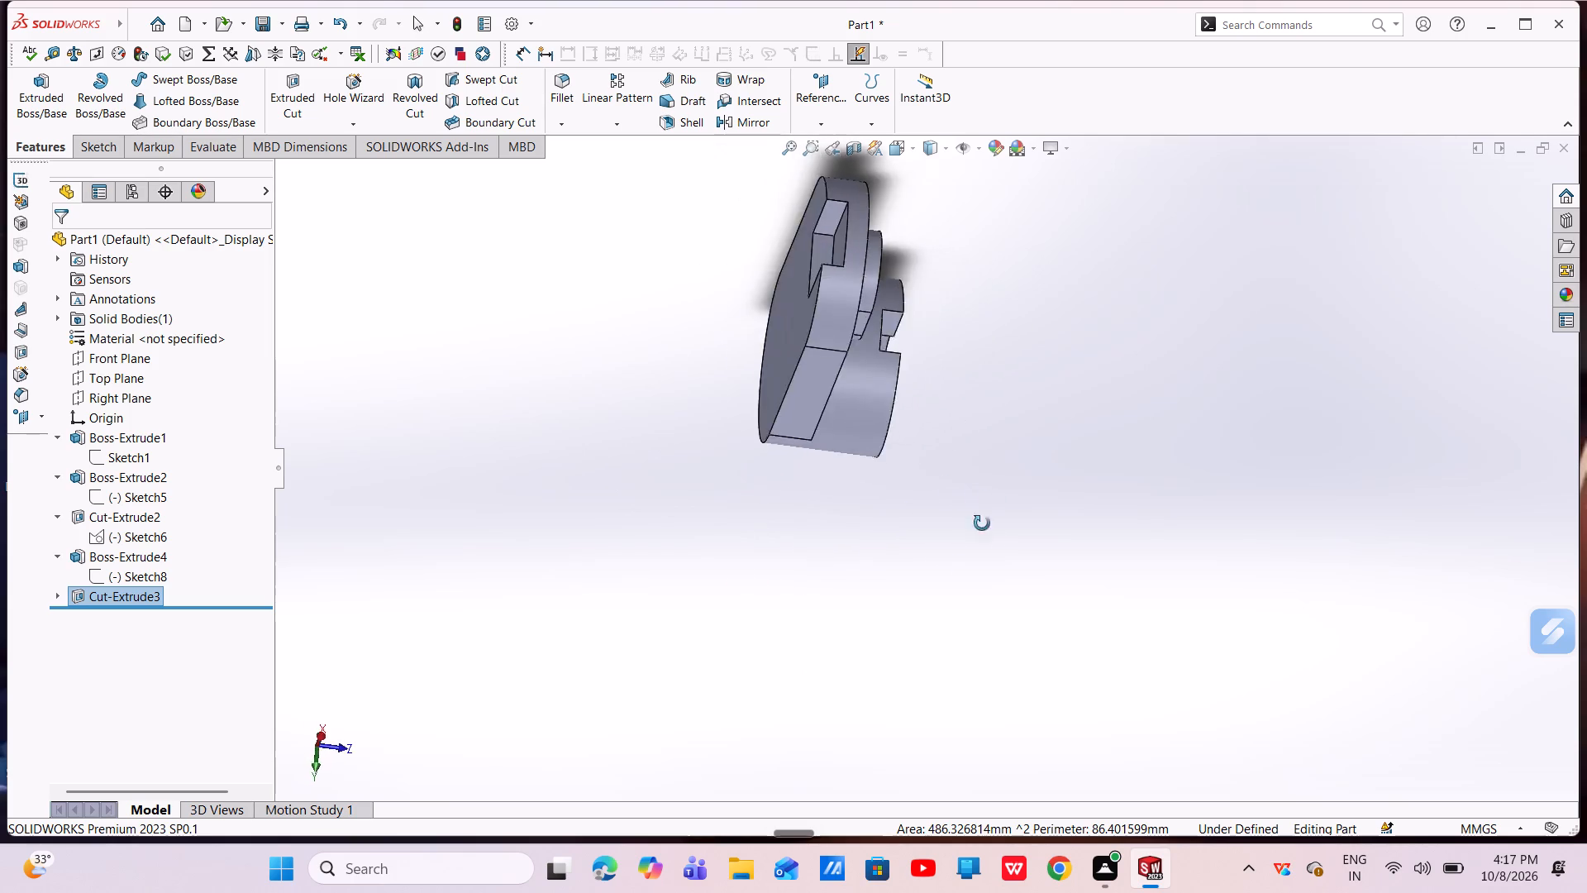
middle_click_drag(982, 523, 903, 646)
scroll(903, 646, "up", 1)
scroll(913, 368, "down", 3)
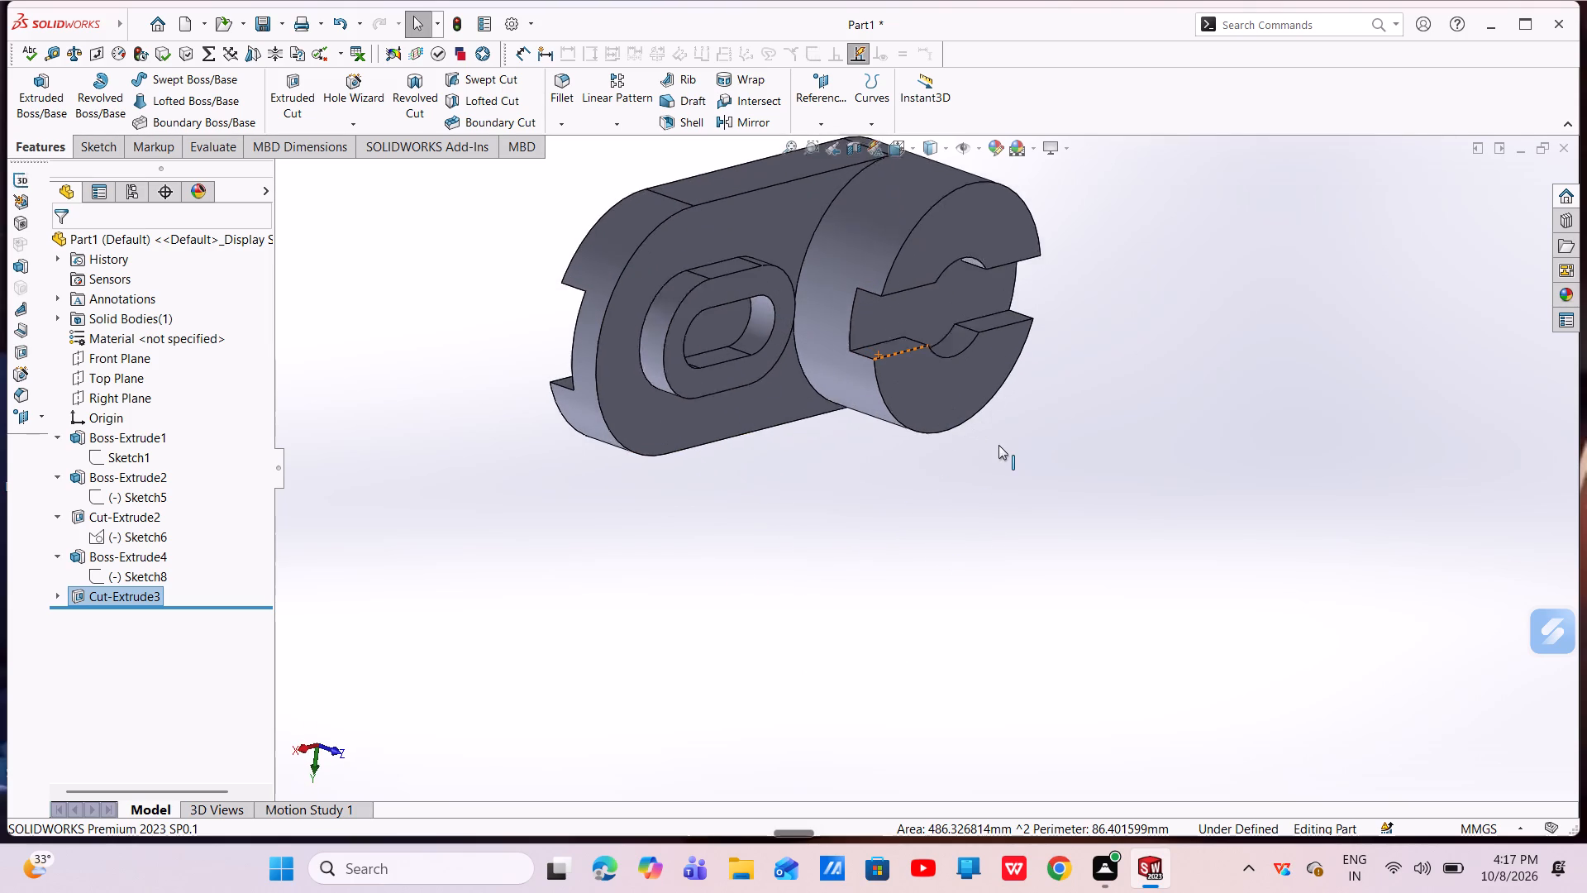
scroll(998, 445, "down", 1)
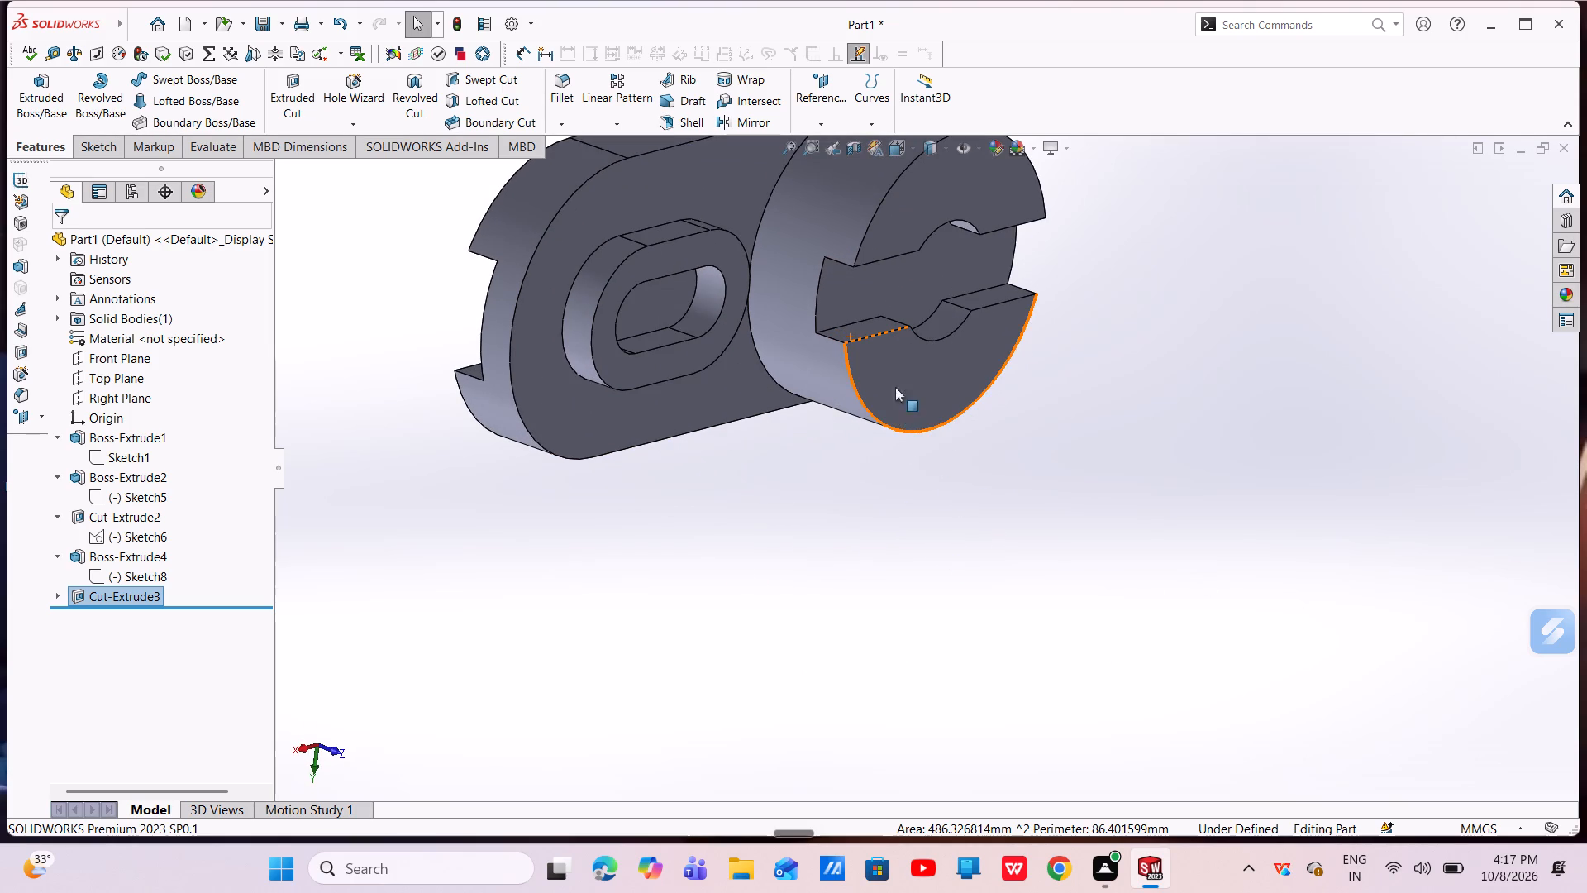
scroll(834, 262, "up", 4)
scroll(801, 250, "down", 4)
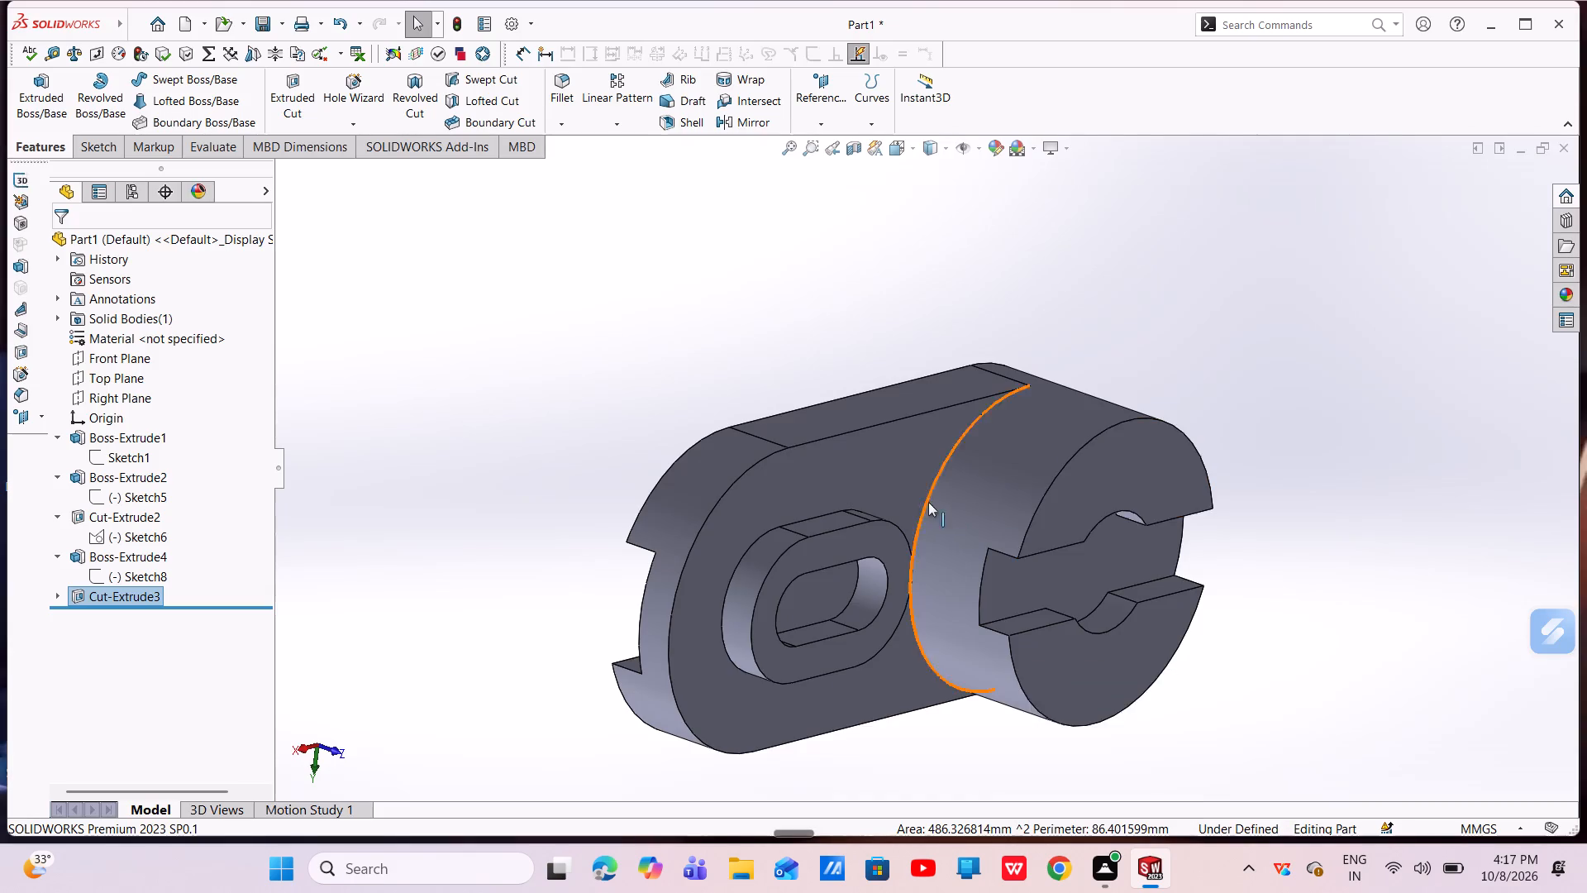
scroll(1059, 653, "up", 4)
scroll(1032, 657, "down", 4)
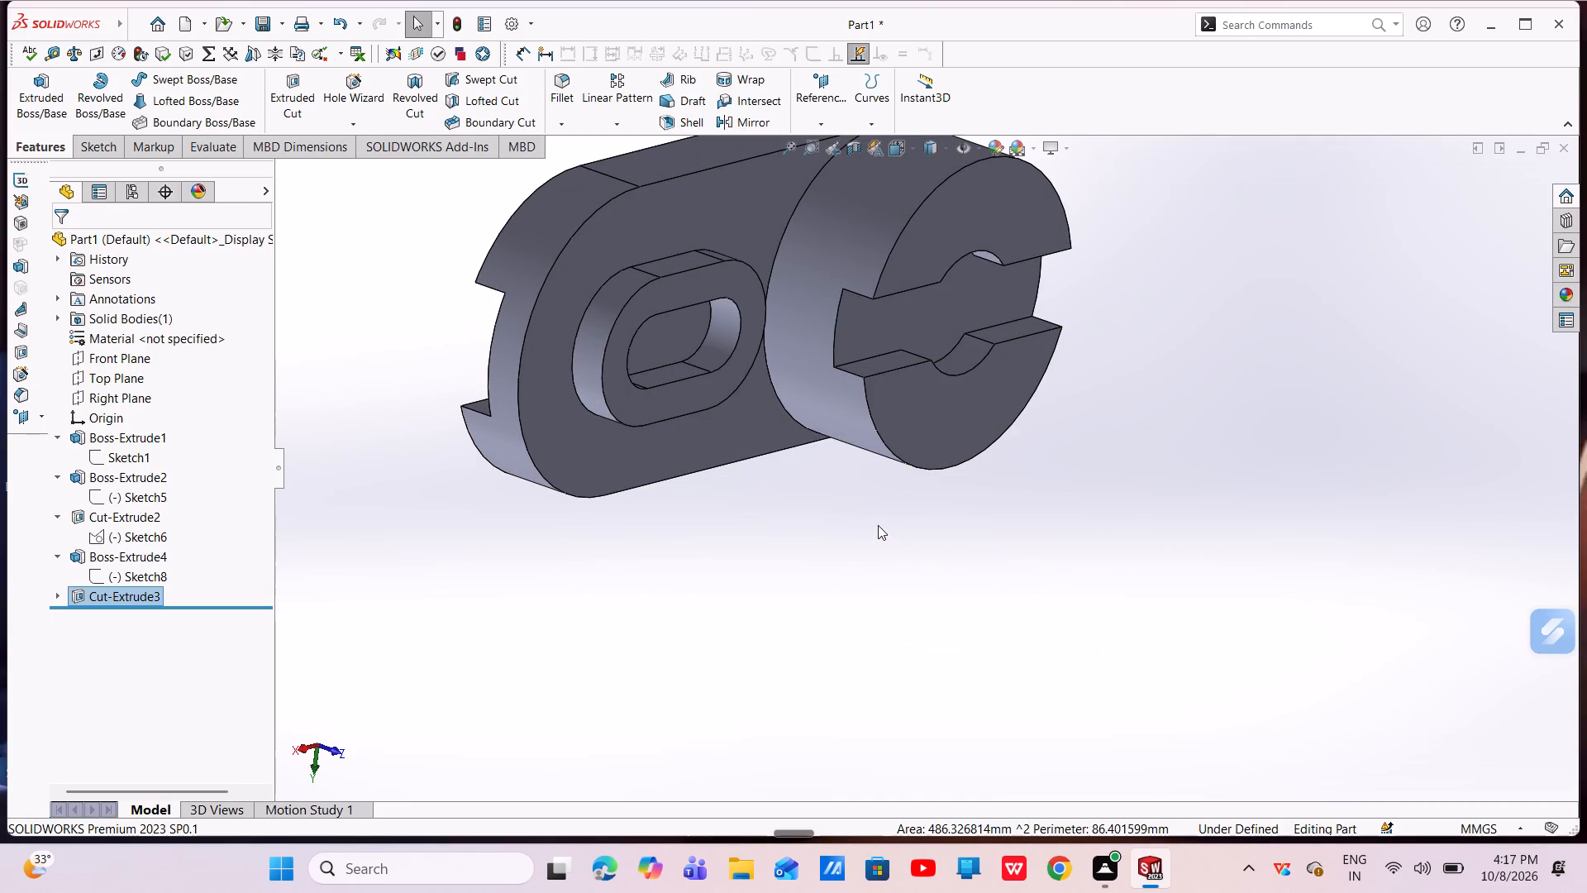
scroll(885, 531, "up", 2)
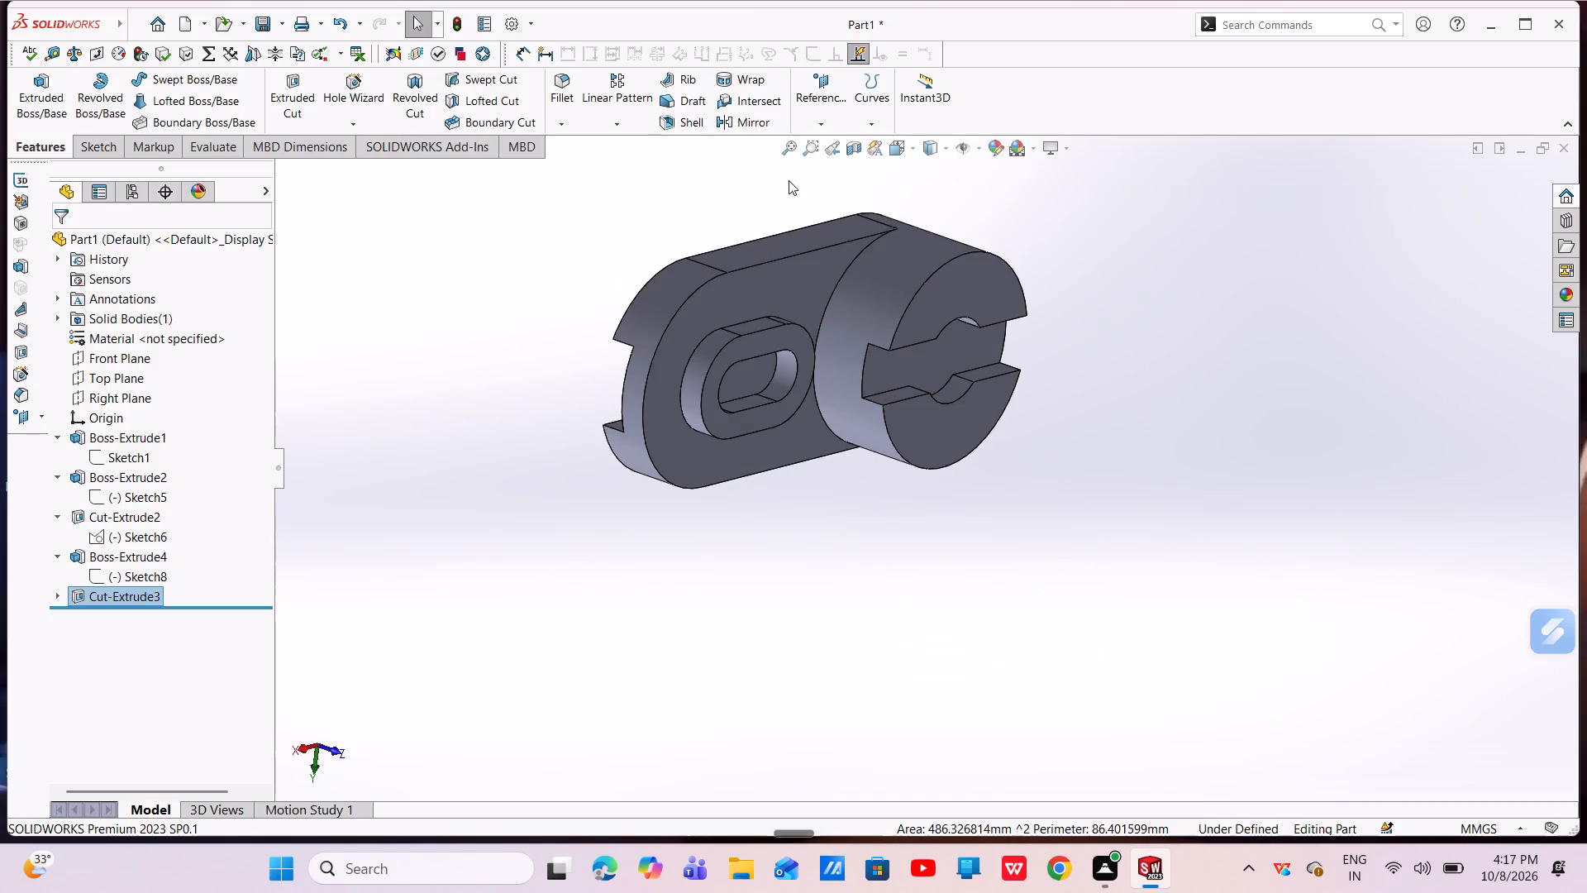
scroll(789, 199, "down", 3)
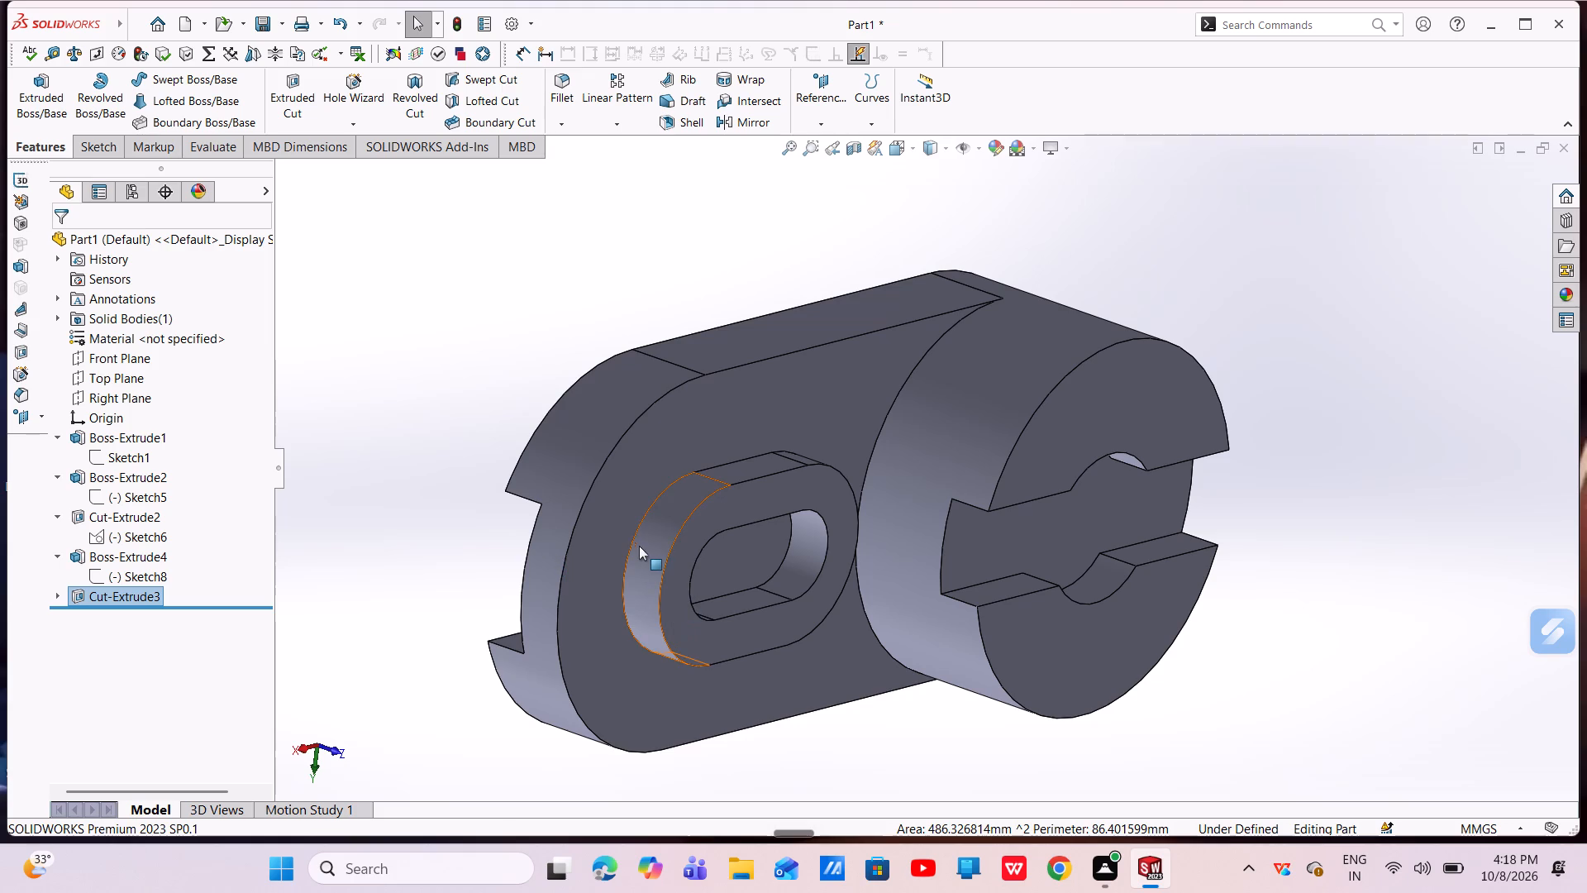
Save the part as design_22 in the Desktop's New folder.
key("ctrl+s")
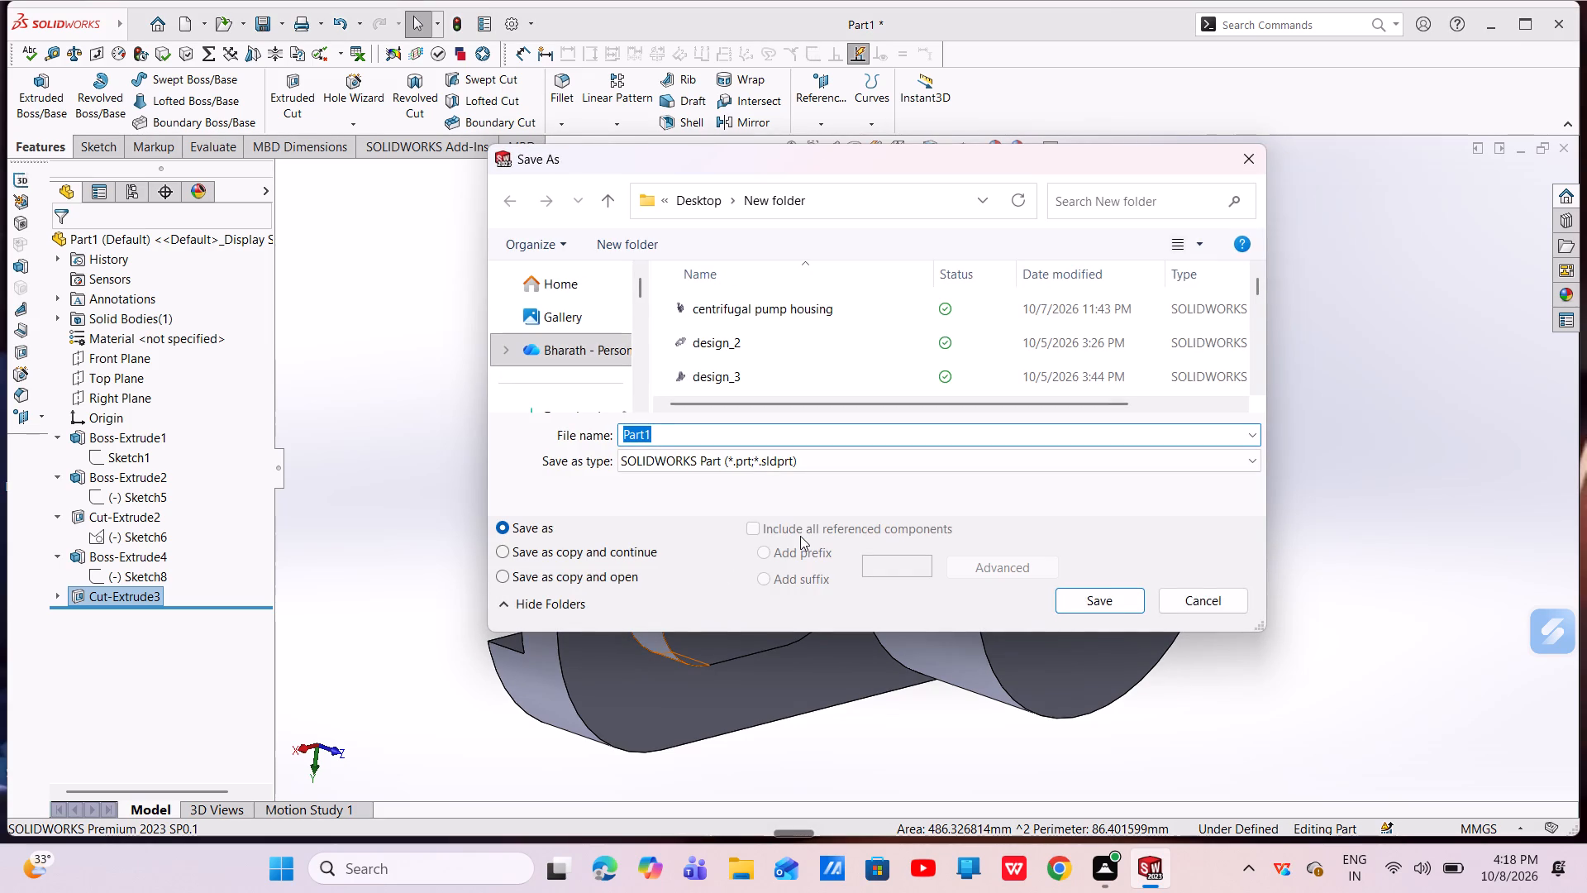
key("BackSpace")
type("design")
type("_23")
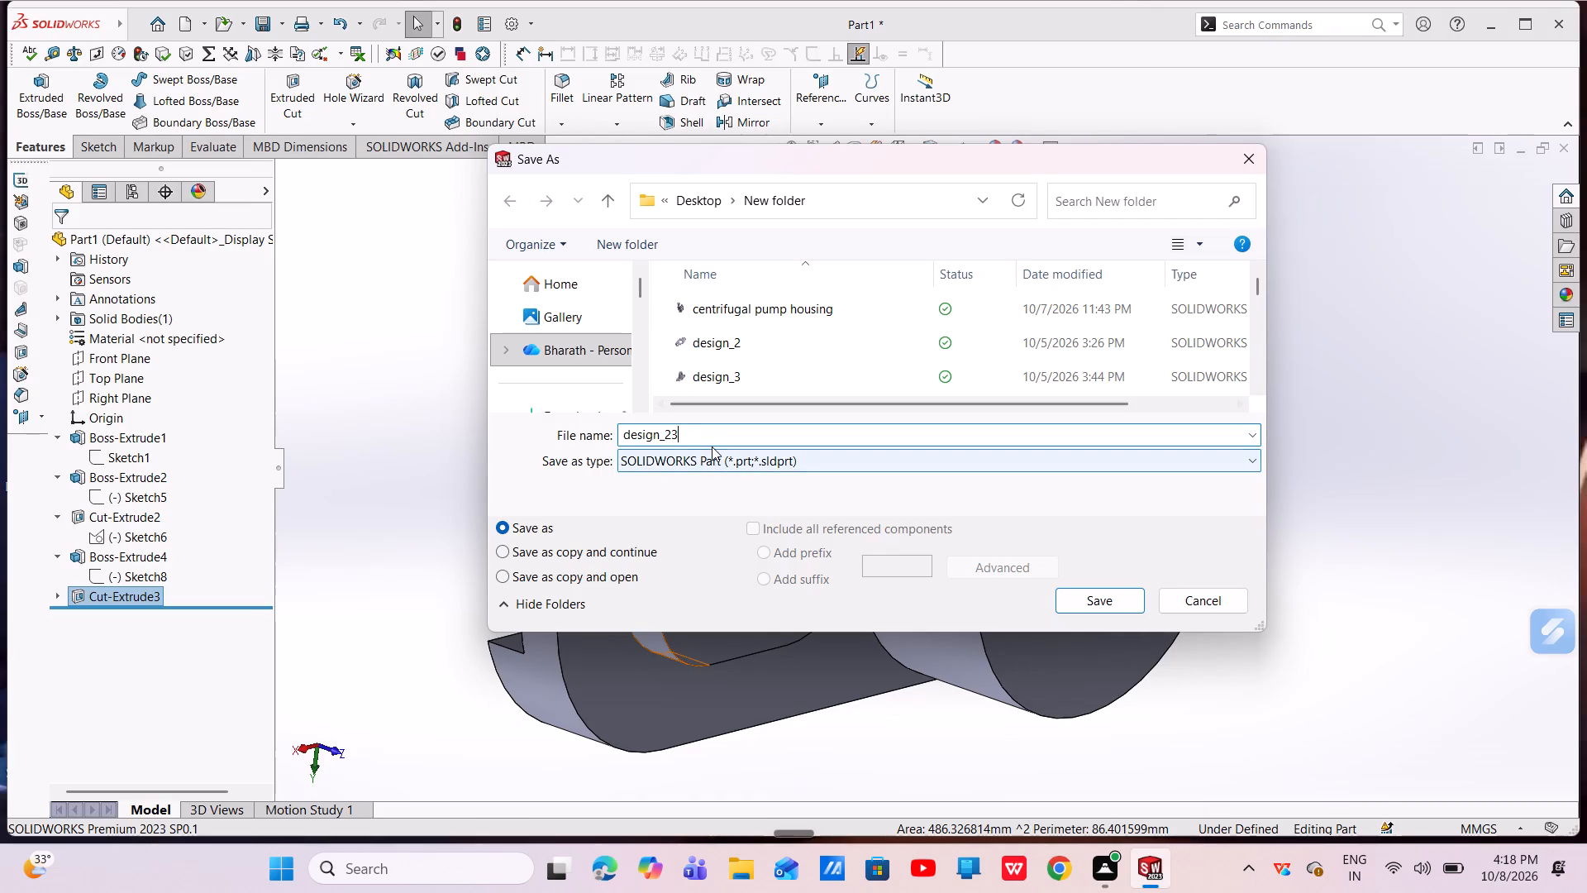
key("BackSpace")
key("2")
key("Return")
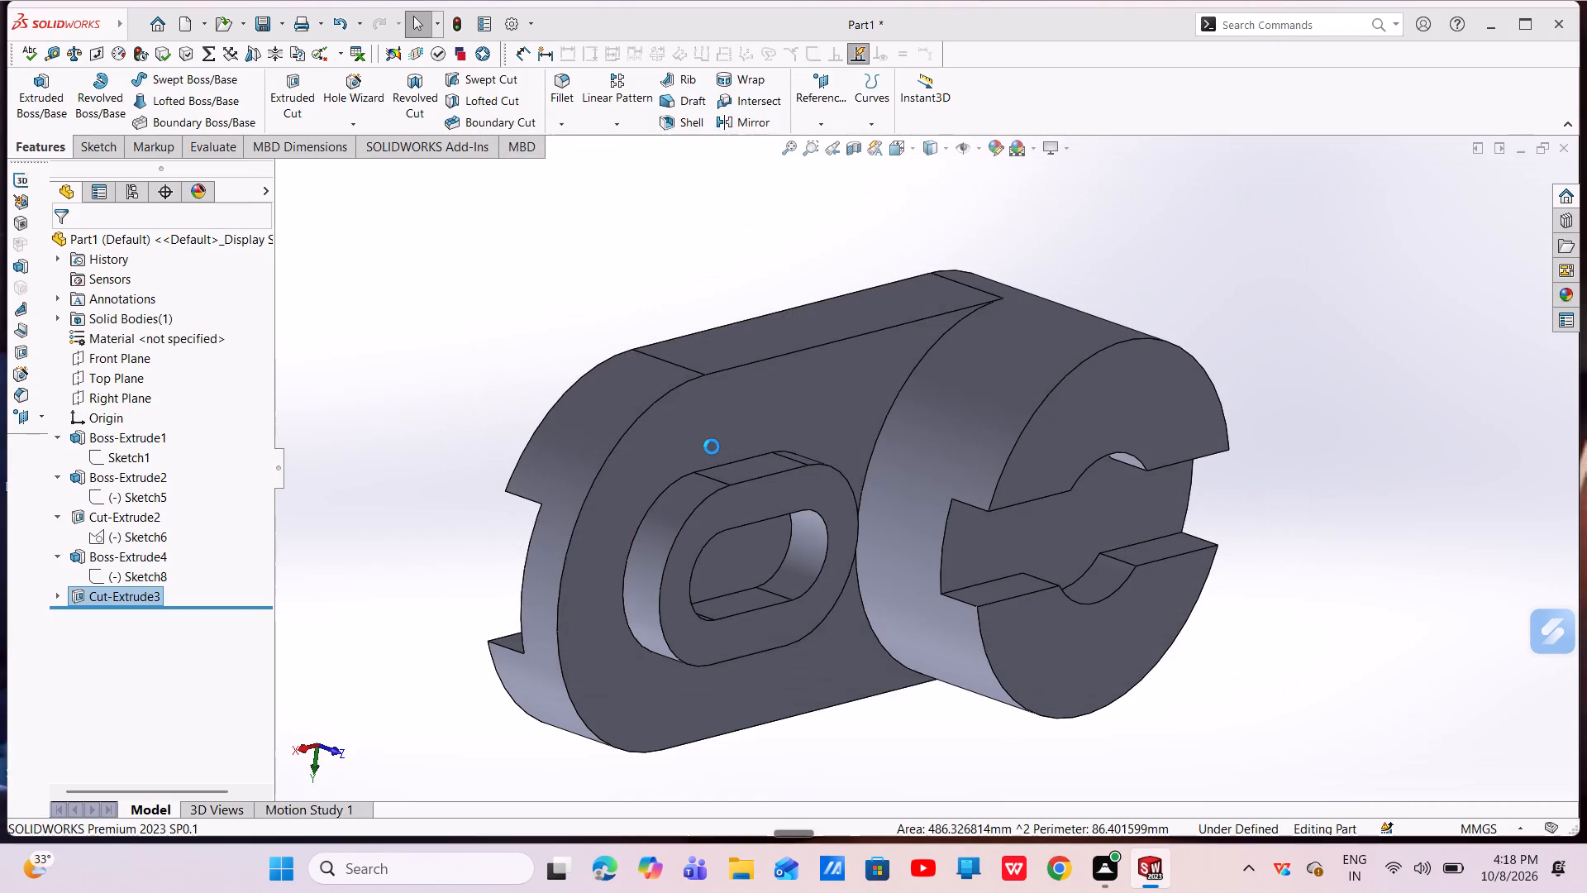
Save a PDF copy of the part under the name design_22 in the same folder.
left_click(277, 23)
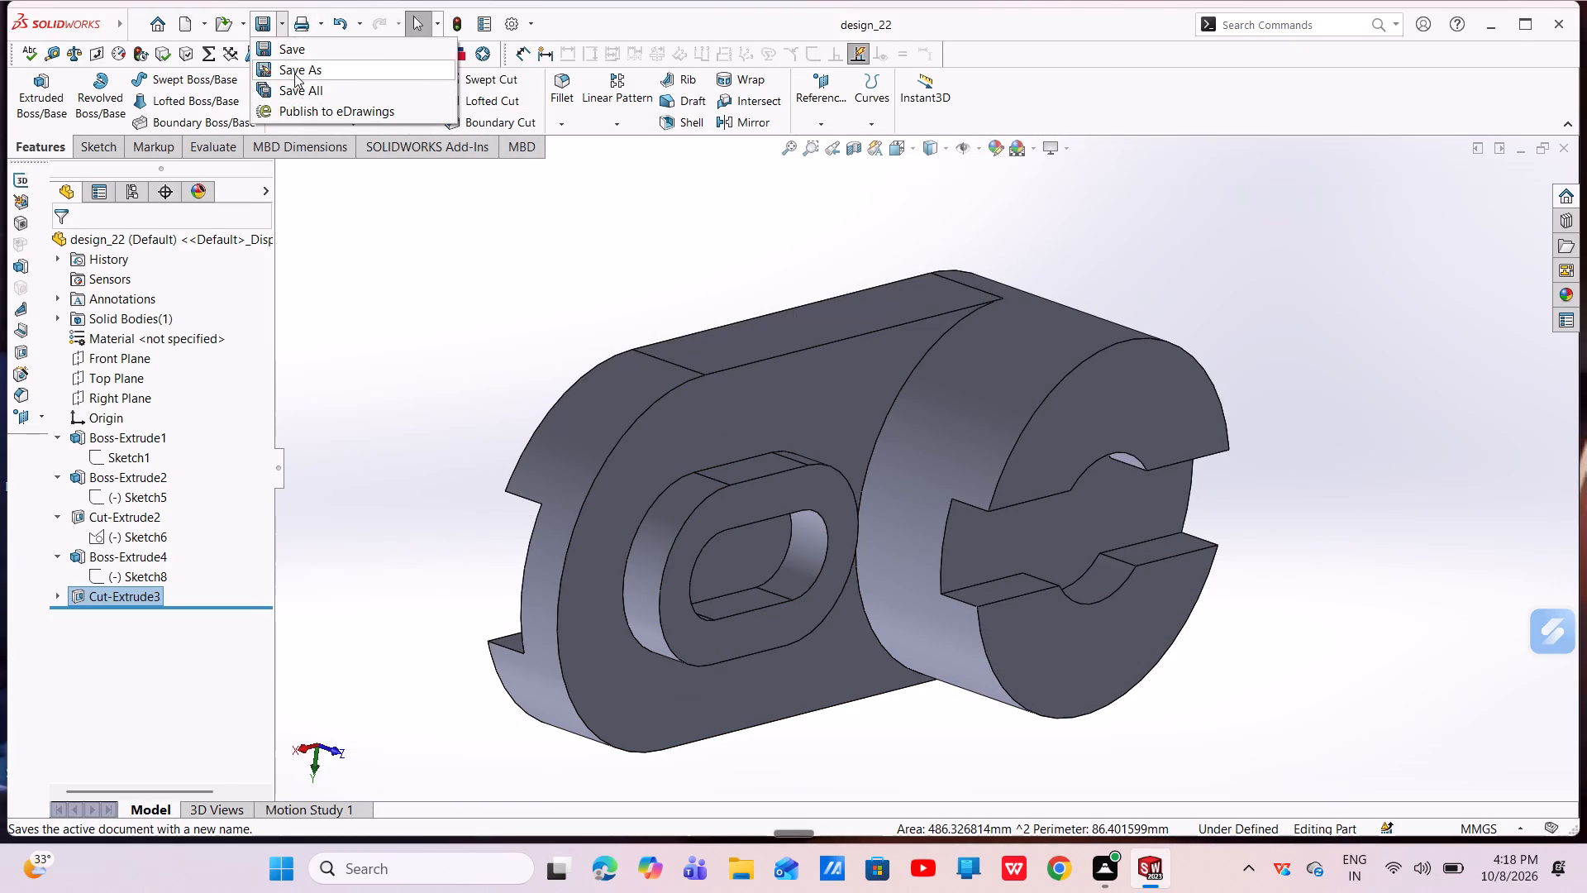
left_click(294, 72)
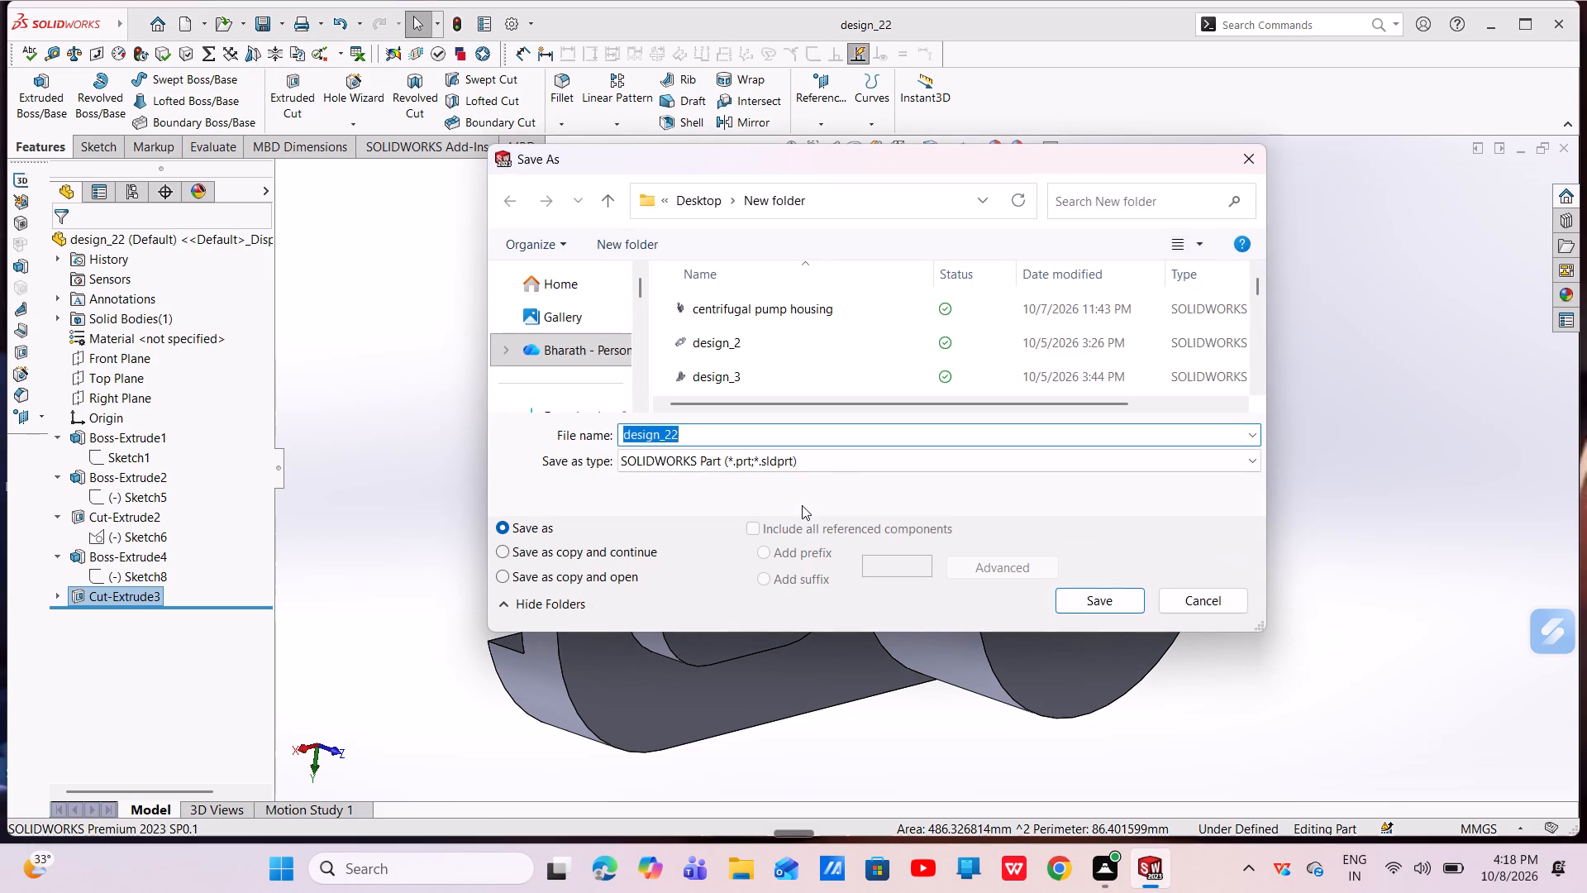
left_click(829, 457)
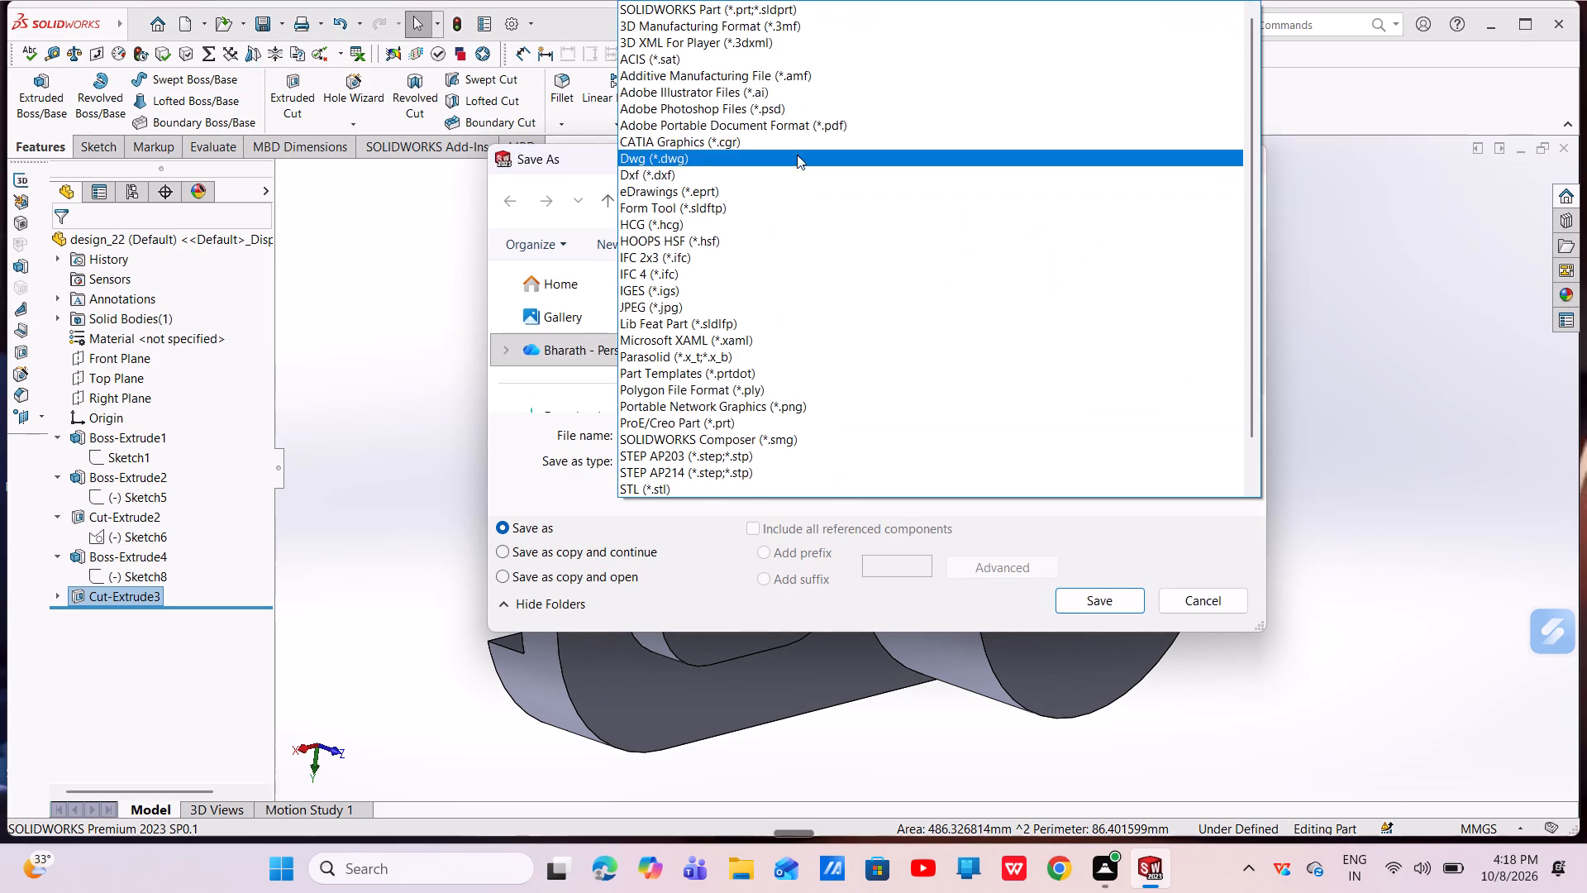
left_click(794, 131)
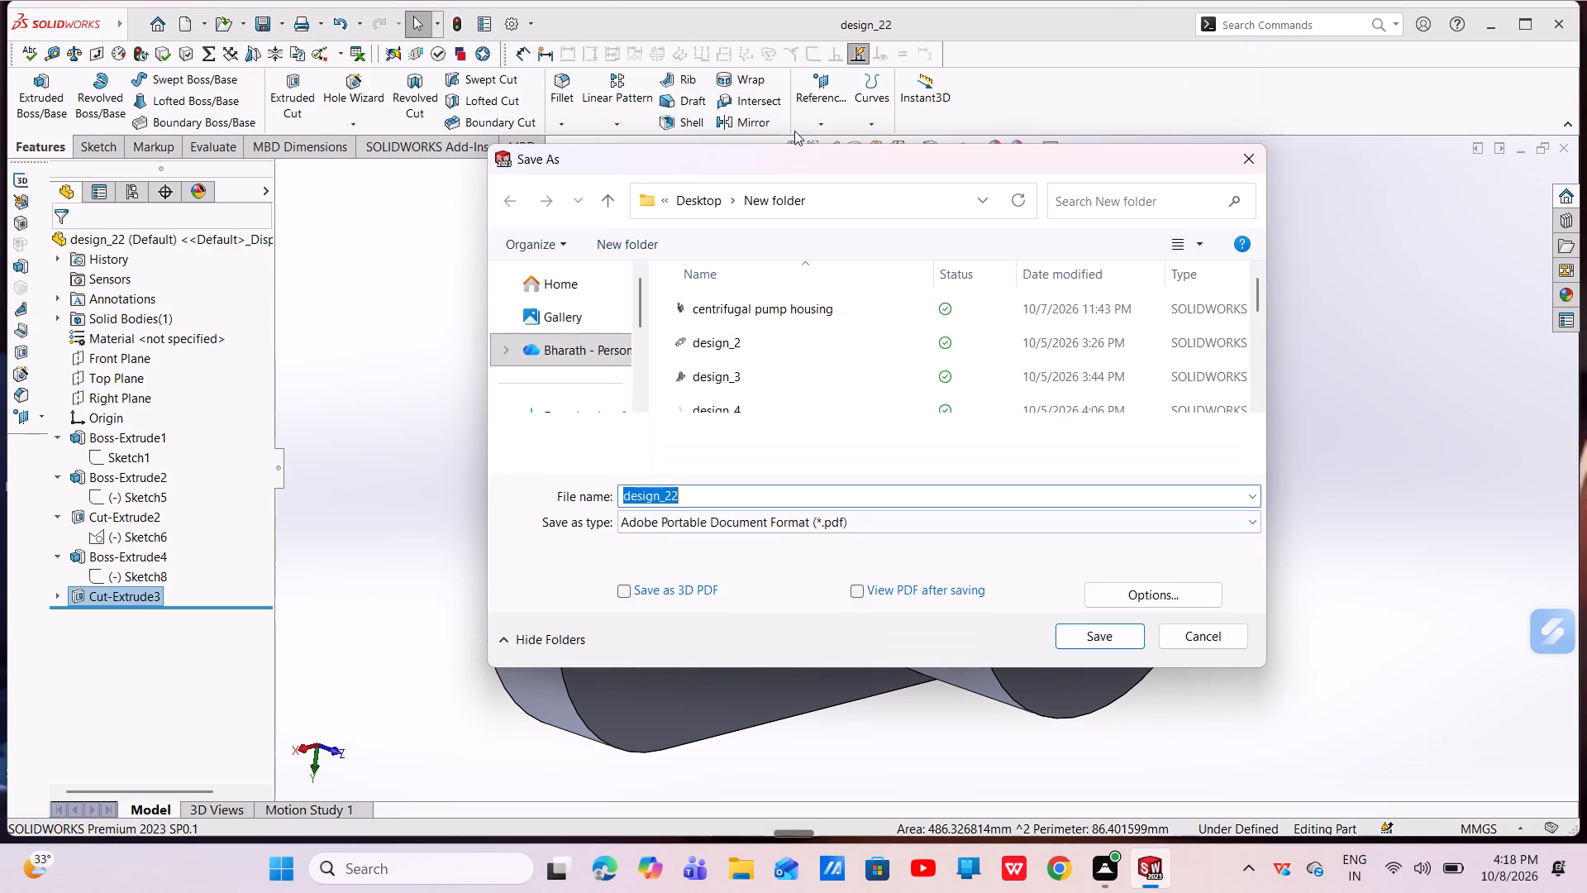
left_click(1087, 638)
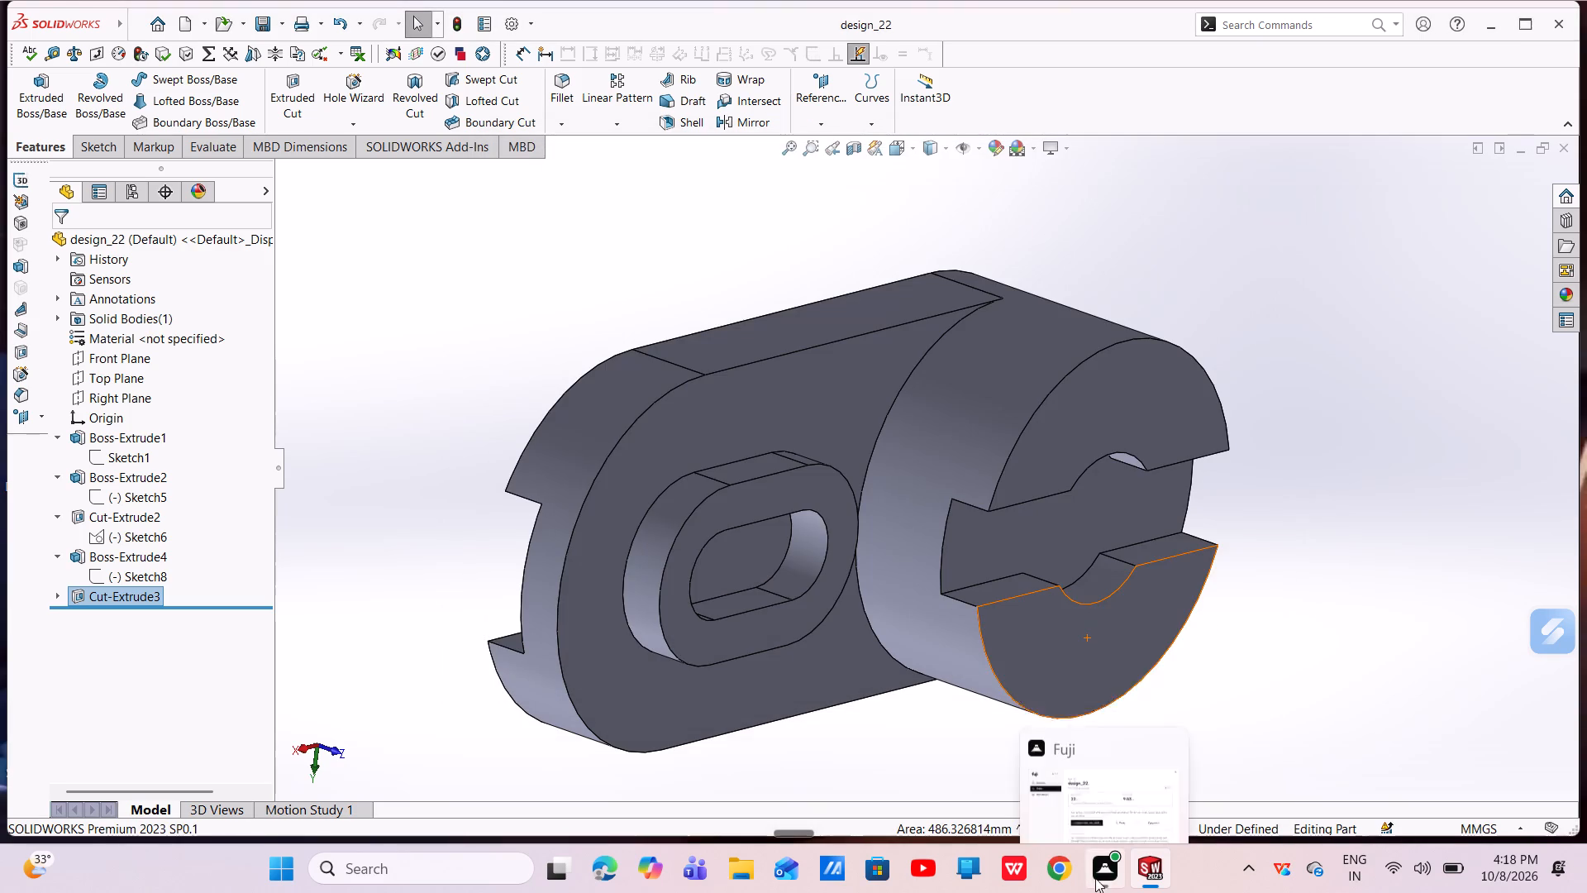